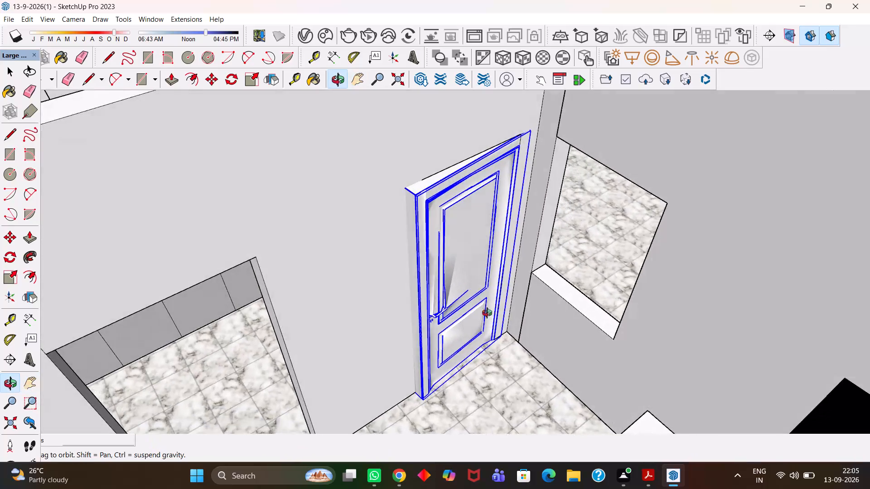
Copy the door from the small room's doorway to the empty corner doorway beside the window in the arched-mirror room.
key("h")
scroll(467, 315, "down", 6)
left_click_drag(490, 362, 335, 244)
scroll(335, 244, "down", 6)
middle_click_drag(377, 316, 446, 332)
scroll(439, 325, "up", 1)
scroll(382, 341, "down", 4)
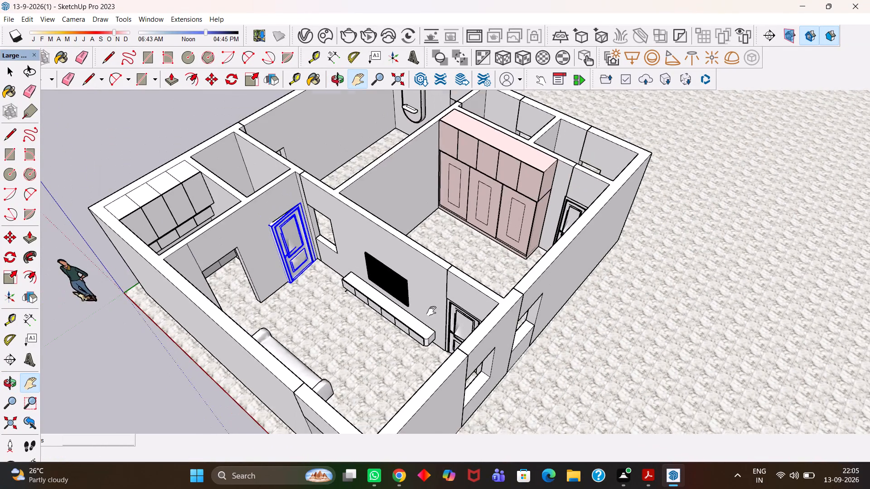
scroll(431, 311, "down", 2)
left_click_drag(509, 191, 425, 340)
scroll(422, 334, "up", 8)
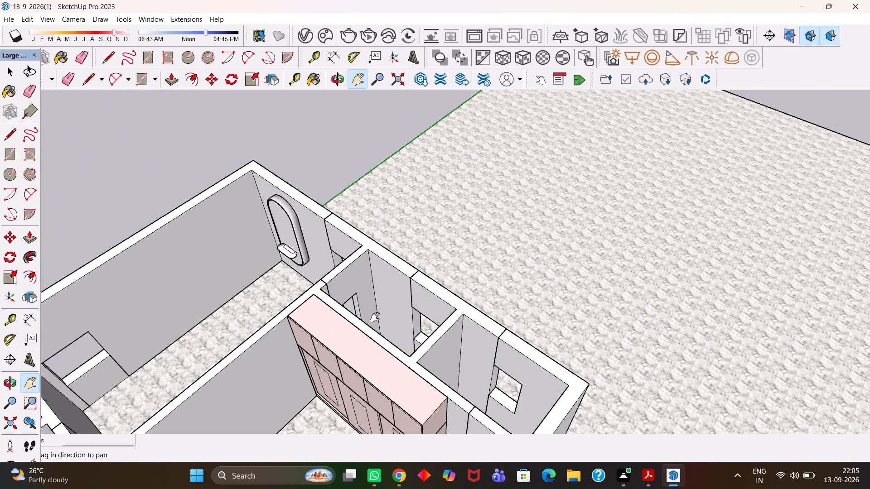
scroll(375, 317, "up", 2)
scroll(271, 314, "up", 2)
middle_click_drag(329, 320, 579, 293)
scroll(502, 299, "down", 4)
scroll(443, 315, "up", 3)
middle_click_drag(455, 330, 469, 336)
middle_click_drag(492, 340, 496, 340)
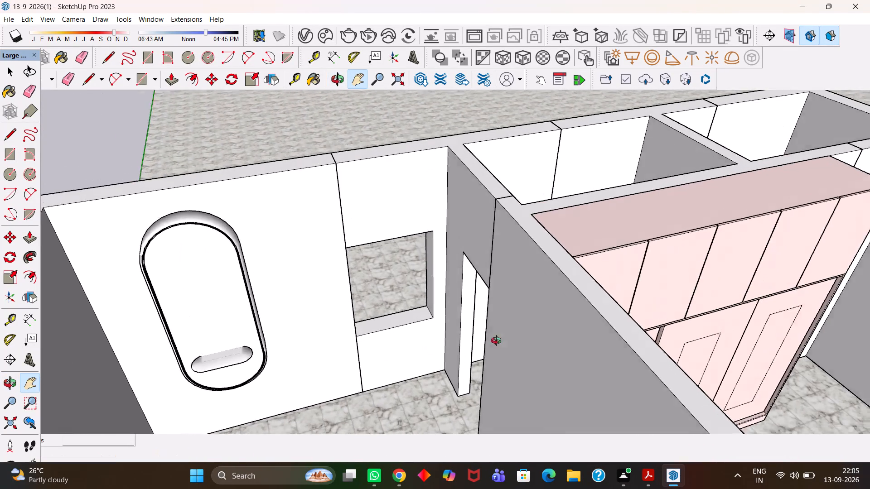
scroll(494, 340, "up", 1)
middle_click_drag(496, 340, 592, 323)
scroll(514, 360, "up", 1)
middle_click_drag(521, 368, 479, 385)
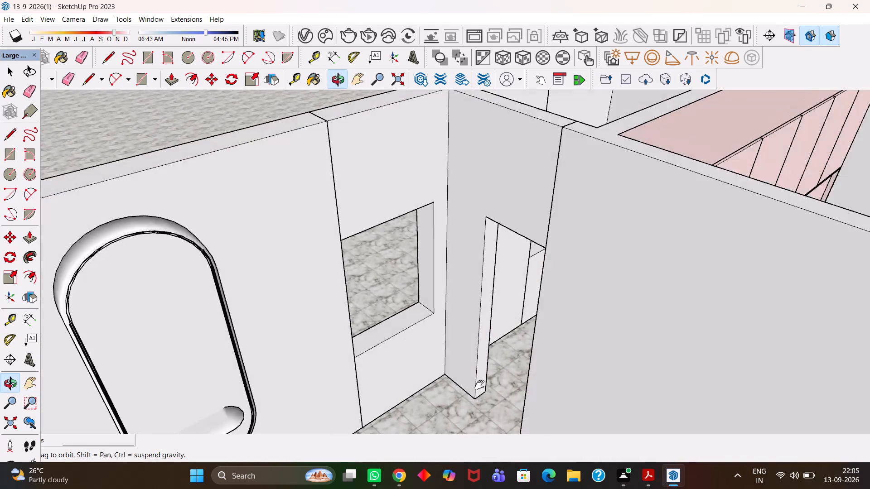
middle_click_drag(479, 385, 484, 384)
key("h")
scroll(464, 387, "down", 16)
scroll(449, 370, "up", 5)
middle_click_drag(509, 403, 685, 403)
scroll(653, 354, "up", 2)
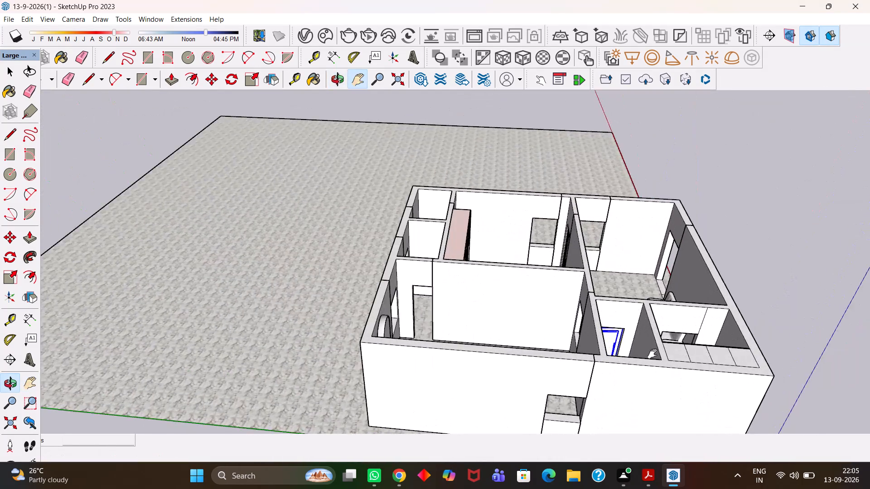
scroll(652, 354, "up", 2)
middle_click_drag(602, 416, 592, 488)
scroll(595, 477, "up", 4)
scroll(569, 426, "up", 6)
key("m")
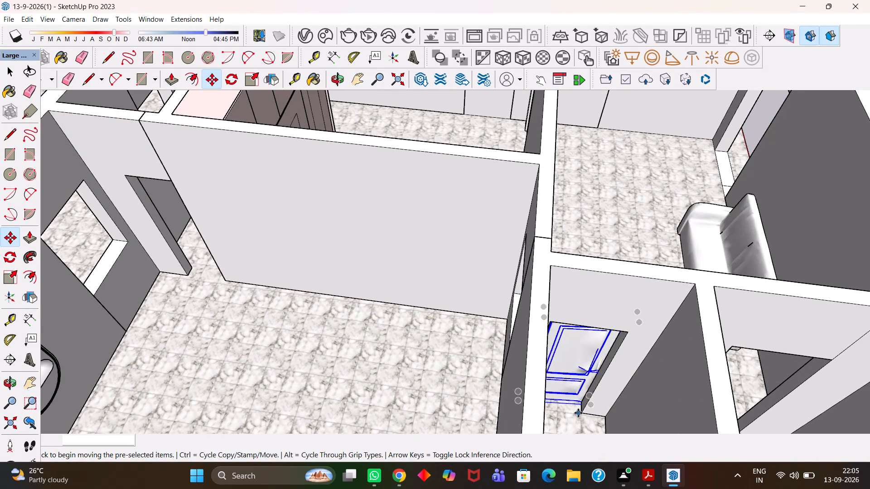
left_click(589, 409)
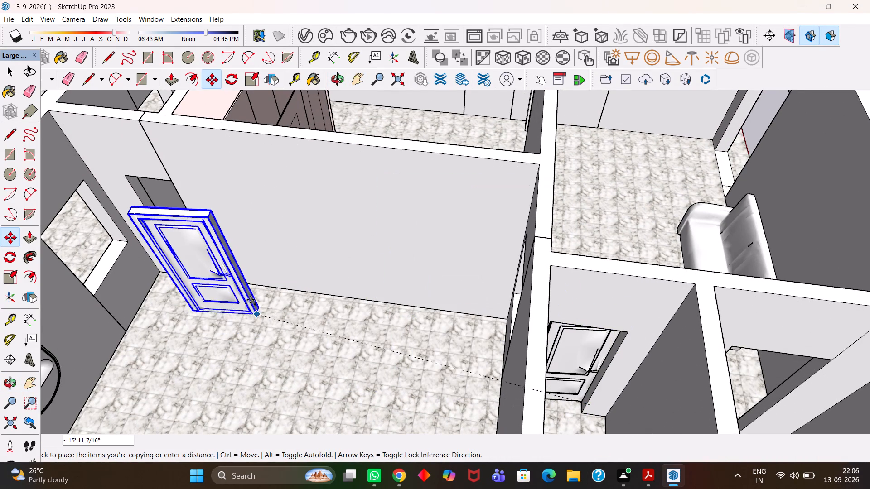
left_click(256, 282)
Move the copied door about 7" into the opening, aligning its bottom corner with the doorway's floor corner near the window.
key("h")
scroll(203, 267, "up", 2)
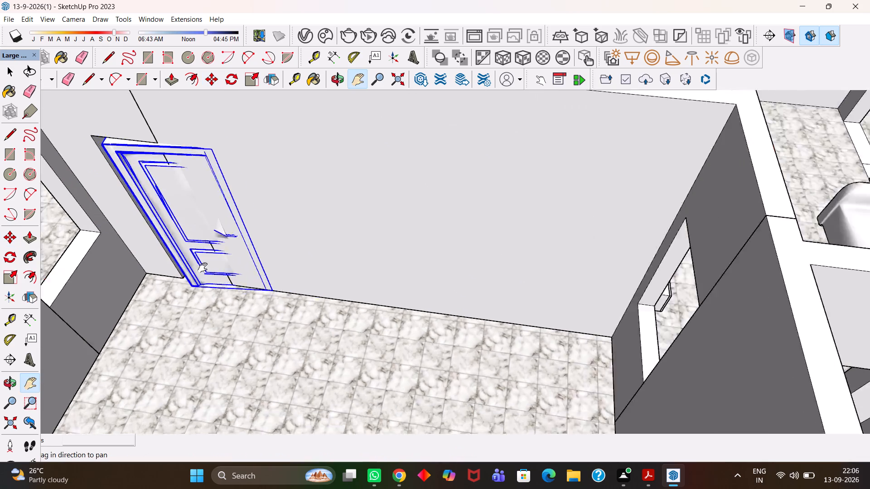
scroll(203, 268, "up", 8)
key("h")
middle_click_drag(372, 300, 386, 289)
scroll(385, 290, "up", 3)
left_click_drag(222, 284, 570, 310)
scroll(564, 327, "up", 1)
middle_click(564, 328)
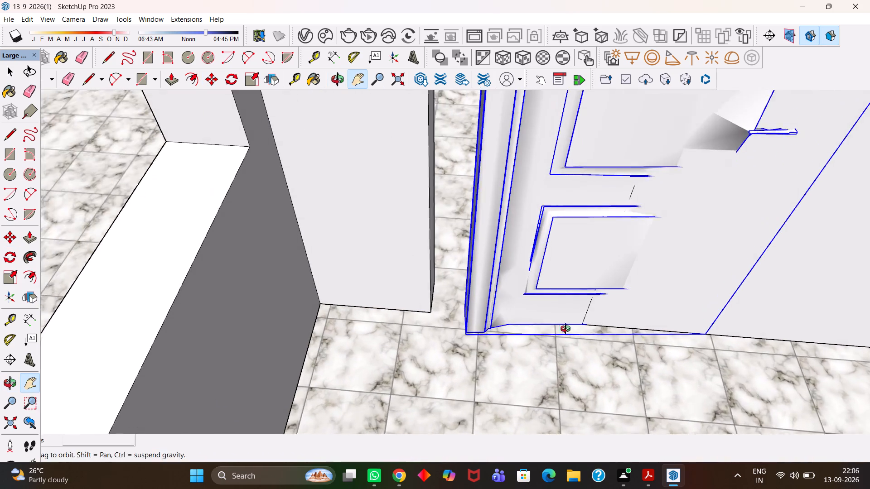
scroll(565, 329, "up", 2)
key("m")
left_click(446, 338)
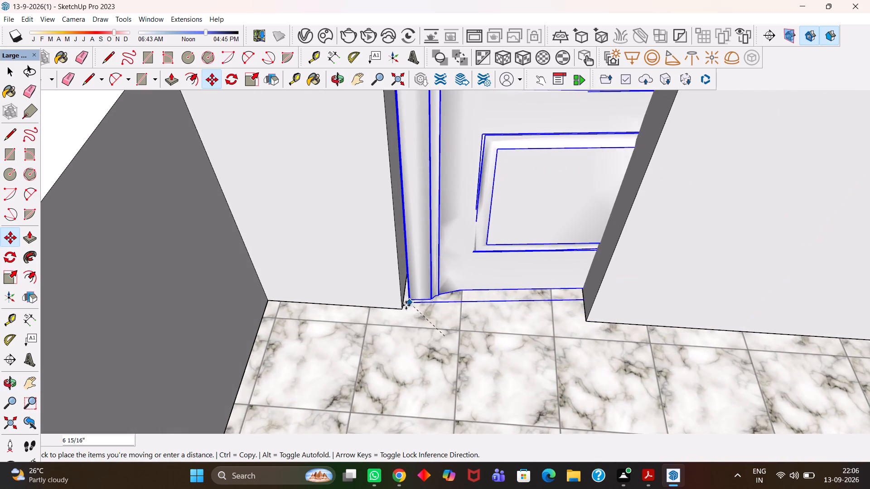
left_click(401, 308)
Scale the copied door's width by about 0.62 from its far side to fit between the doorway's edges.
key("h")
scroll(401, 311, "down", 7)
left_click_drag(473, 254, 417, 355)
scroll(417, 355, "down", 5)
key("s")
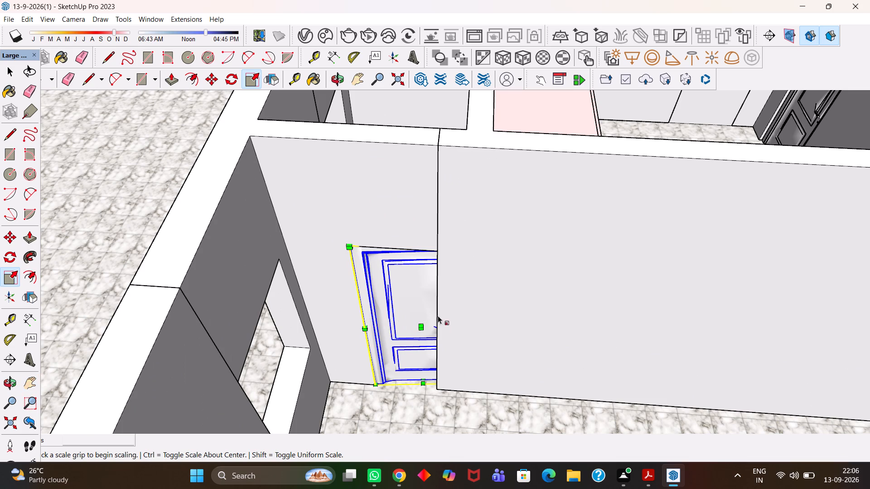
key("k")
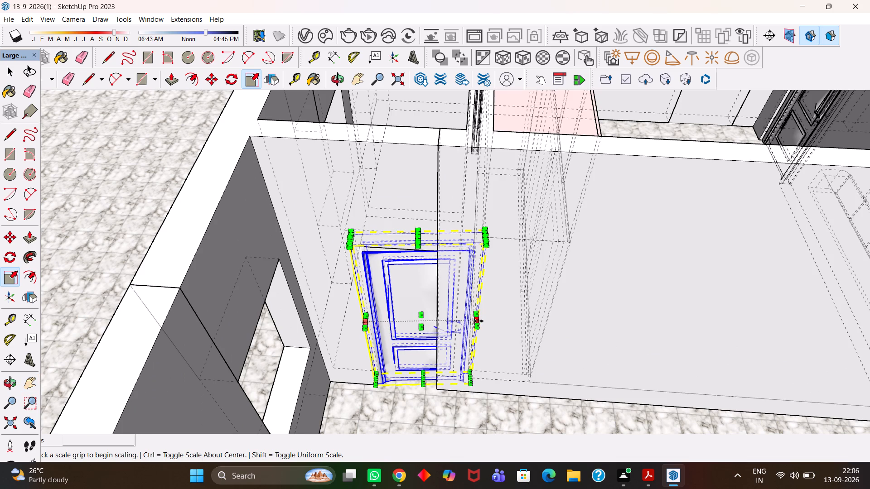
left_click(480, 317)
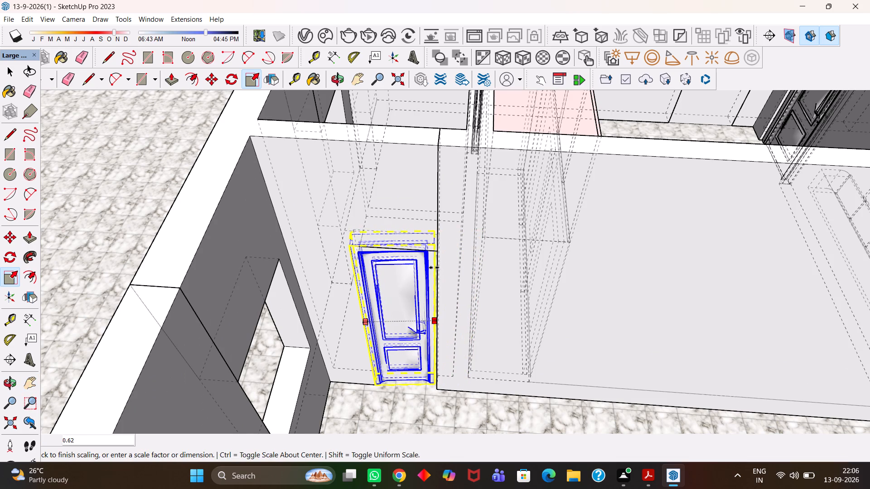
left_click(438, 273)
key("k")
Inspect how the narrowed door fits its doorway, up close and within the whole house, and clear the selection.
scroll(384, 252, "up", 2)
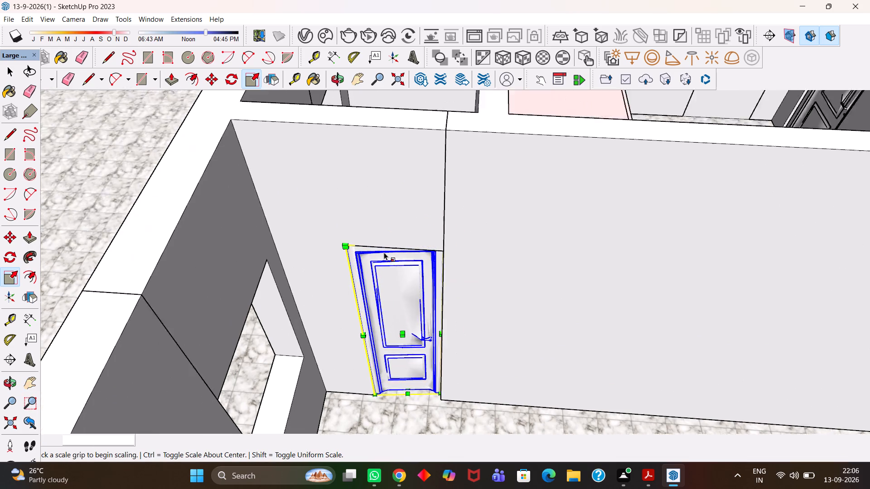
scroll(384, 252, "up", 3)
scroll(382, 249, "down", 8)
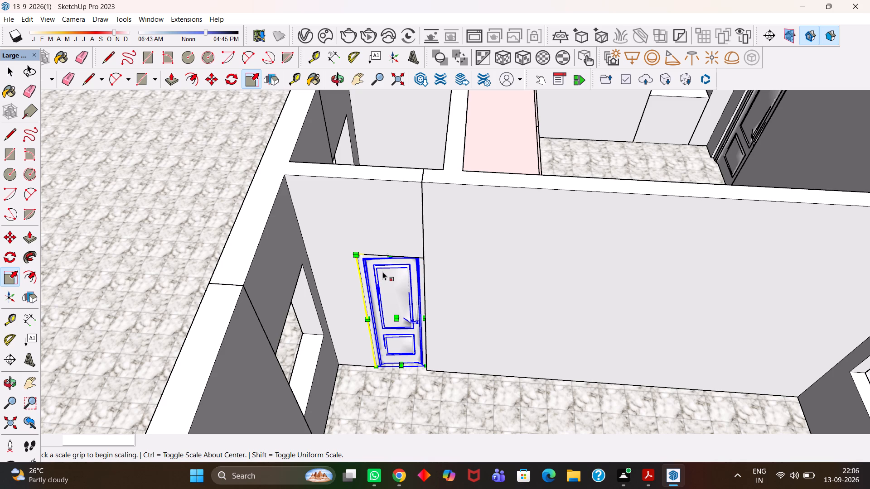
scroll(383, 347, "up", 8)
key("h")
scroll(394, 324, "down", 14)
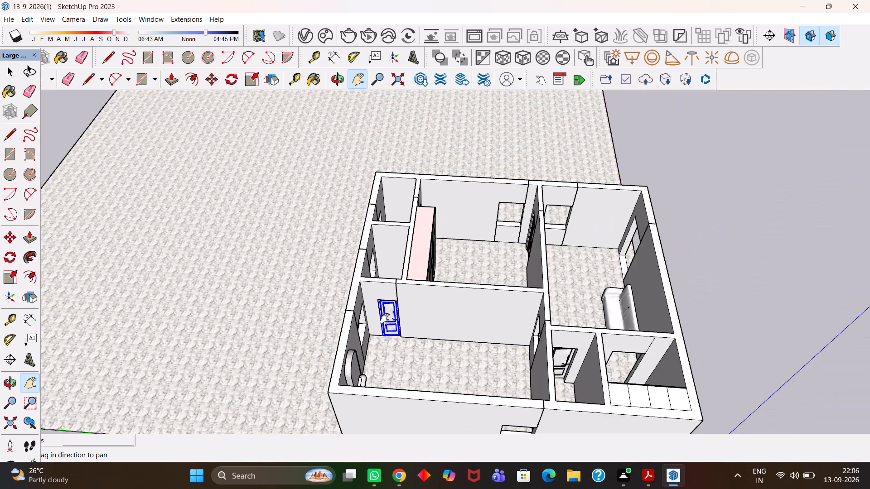
scroll(387, 318, "down", 4)
scroll(416, 354, "up", 4)
key("space")
left_click(695, 218)
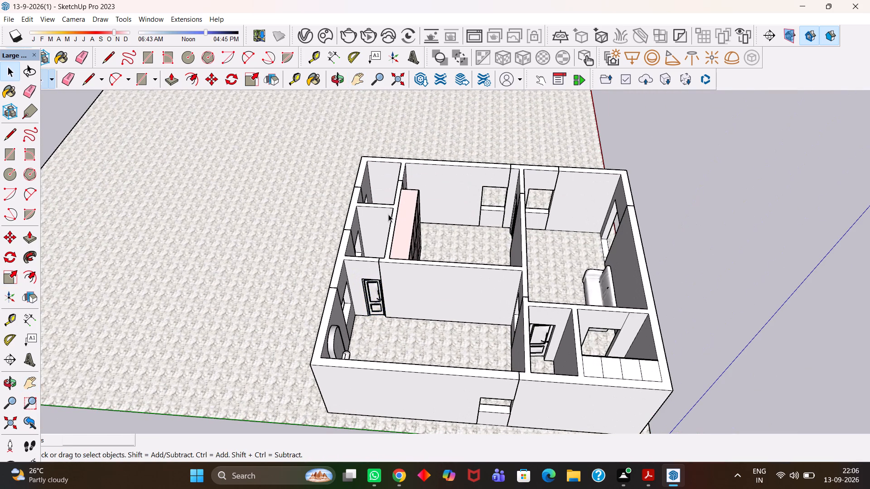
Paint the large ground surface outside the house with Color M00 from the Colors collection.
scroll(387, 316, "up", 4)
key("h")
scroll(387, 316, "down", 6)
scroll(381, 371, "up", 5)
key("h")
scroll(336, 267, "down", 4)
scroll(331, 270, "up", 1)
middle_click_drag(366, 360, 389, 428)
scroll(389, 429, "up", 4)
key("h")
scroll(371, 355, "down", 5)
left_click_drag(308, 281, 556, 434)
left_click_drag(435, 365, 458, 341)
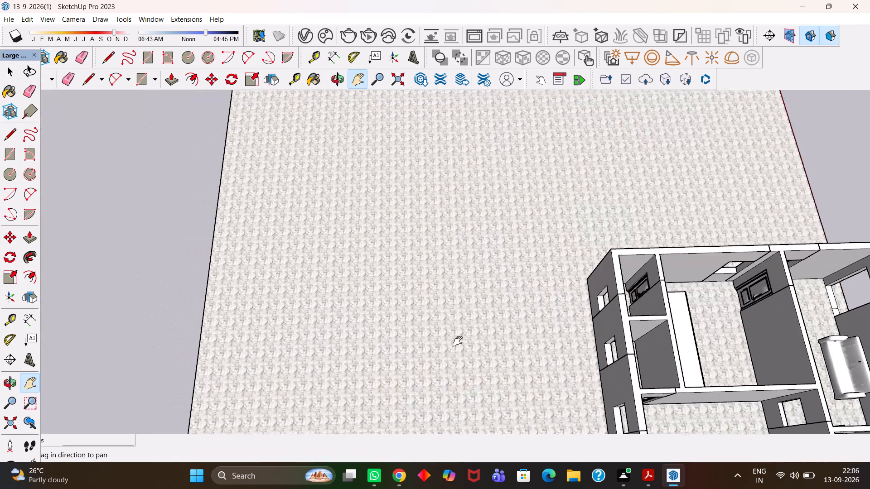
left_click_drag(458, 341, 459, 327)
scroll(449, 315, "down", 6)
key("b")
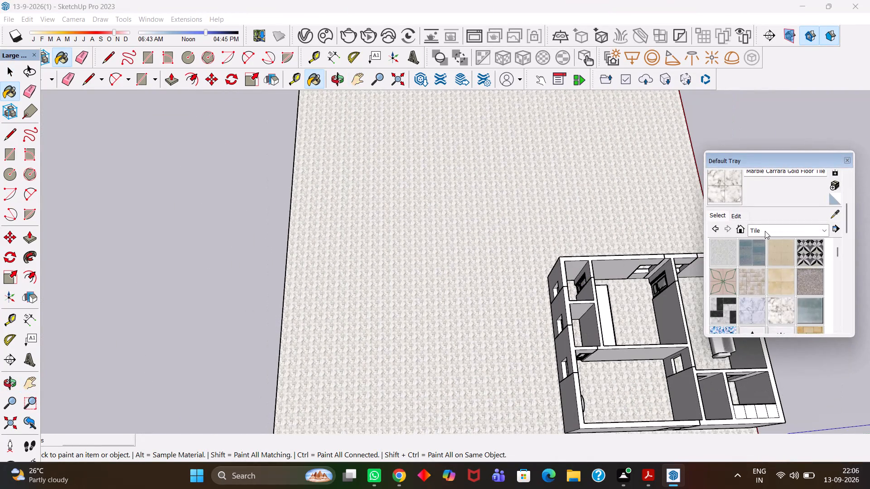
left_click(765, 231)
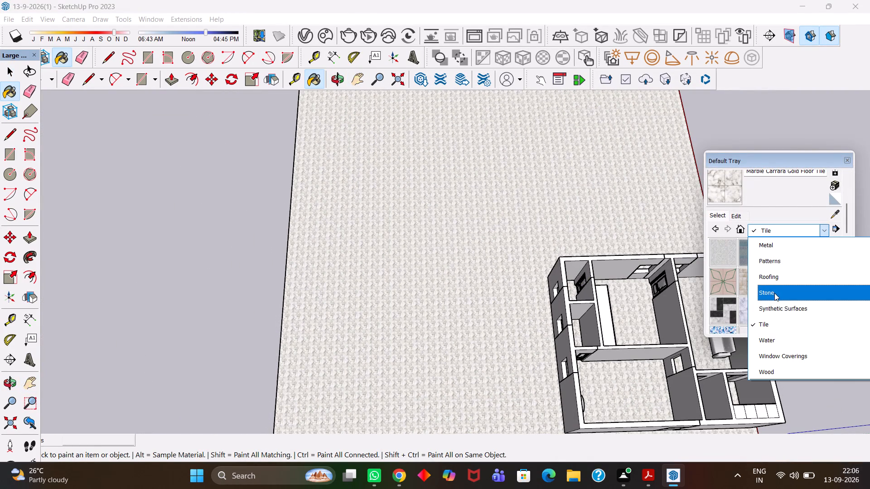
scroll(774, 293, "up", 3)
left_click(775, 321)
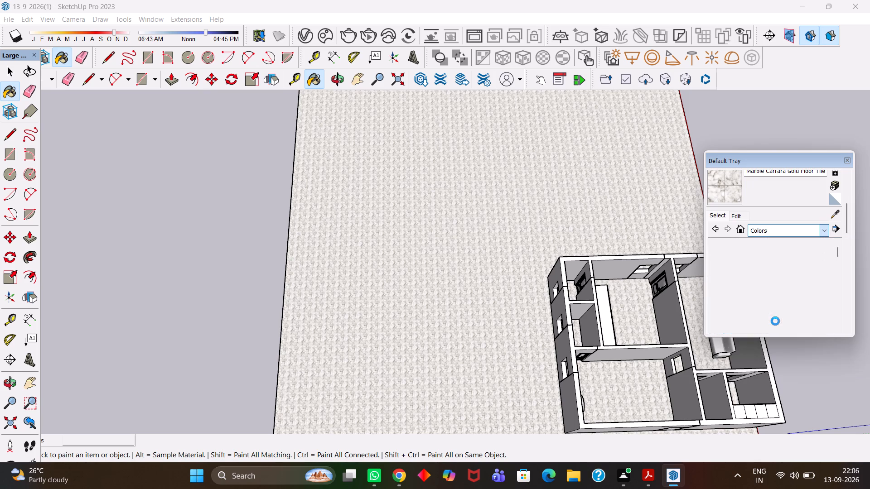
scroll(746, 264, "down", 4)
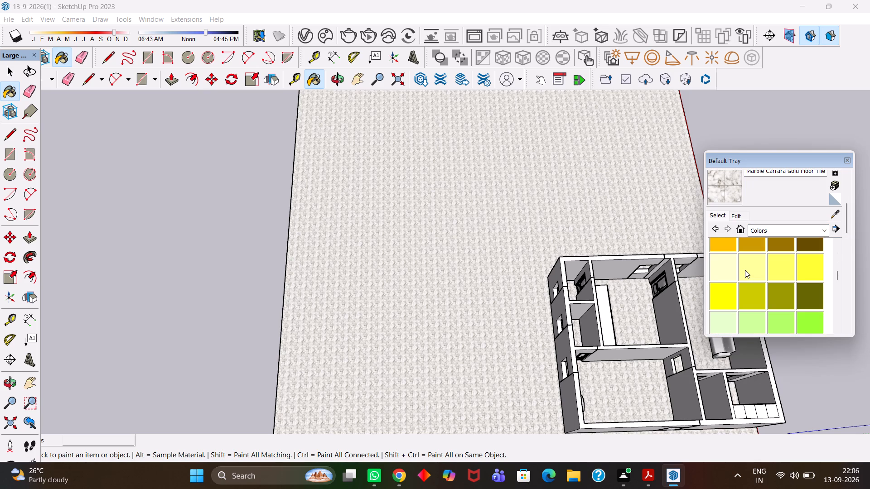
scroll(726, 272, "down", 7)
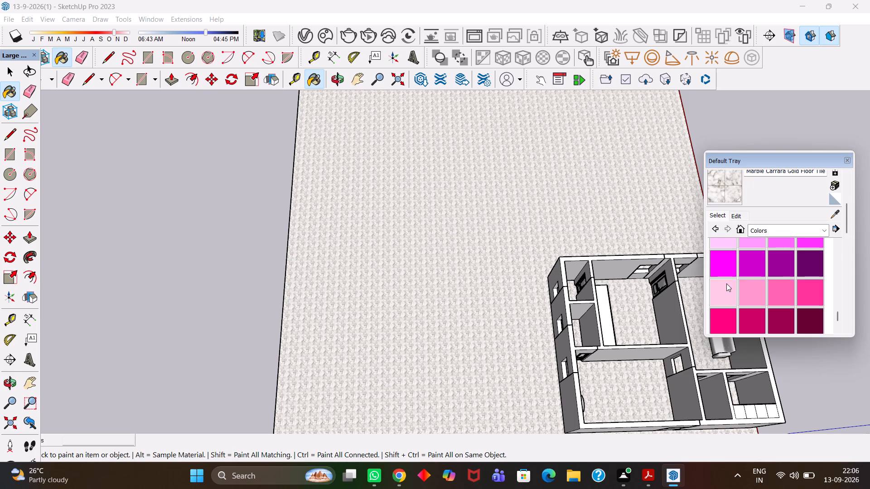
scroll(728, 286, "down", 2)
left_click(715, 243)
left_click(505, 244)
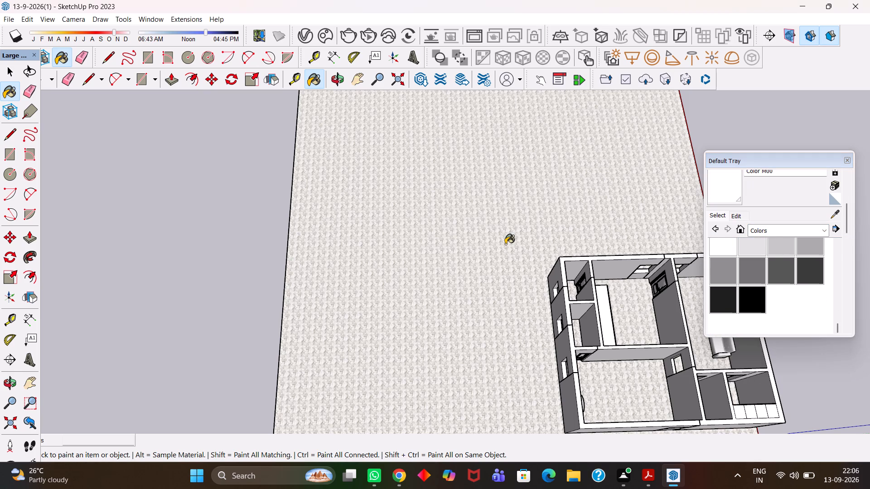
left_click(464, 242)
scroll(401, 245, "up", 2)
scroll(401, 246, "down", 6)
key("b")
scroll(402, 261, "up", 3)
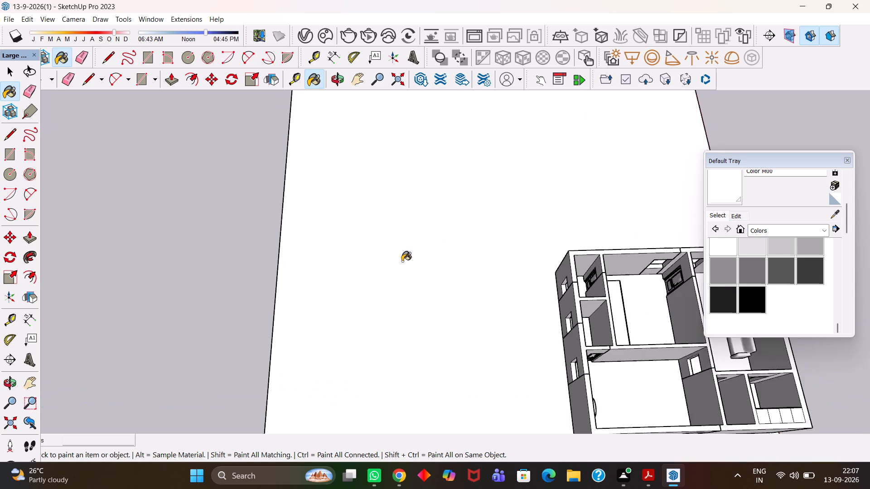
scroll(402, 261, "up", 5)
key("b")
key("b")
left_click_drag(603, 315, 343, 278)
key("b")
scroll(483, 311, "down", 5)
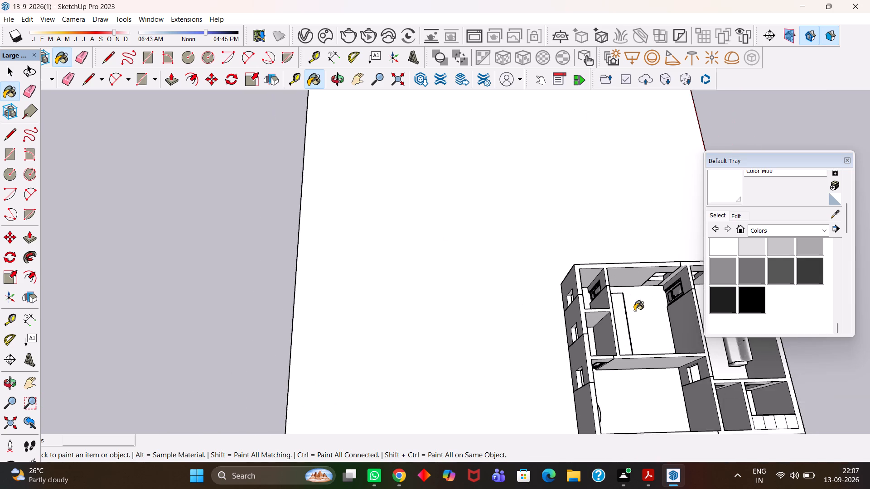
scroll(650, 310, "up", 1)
Paint the ground surface with Marble Carrara Gold Floor Tile from the Tile collection and close the materials tray.
left_click(773, 231)
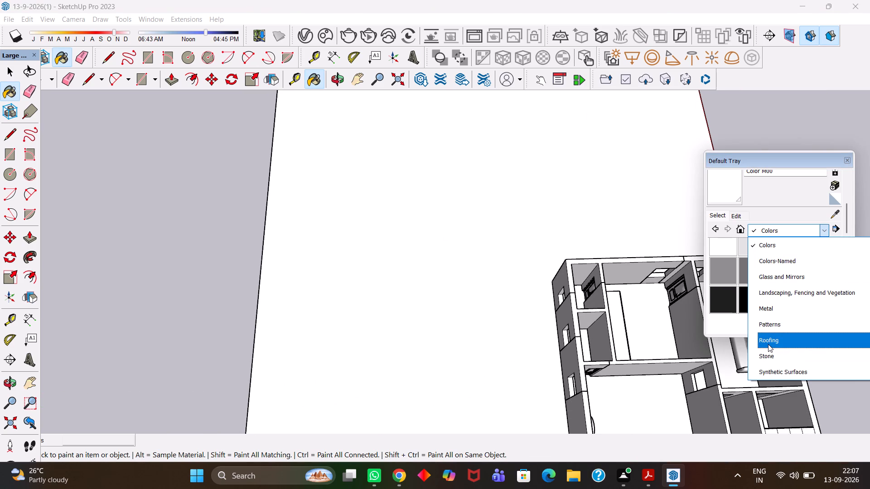
scroll(774, 317, "down", 3)
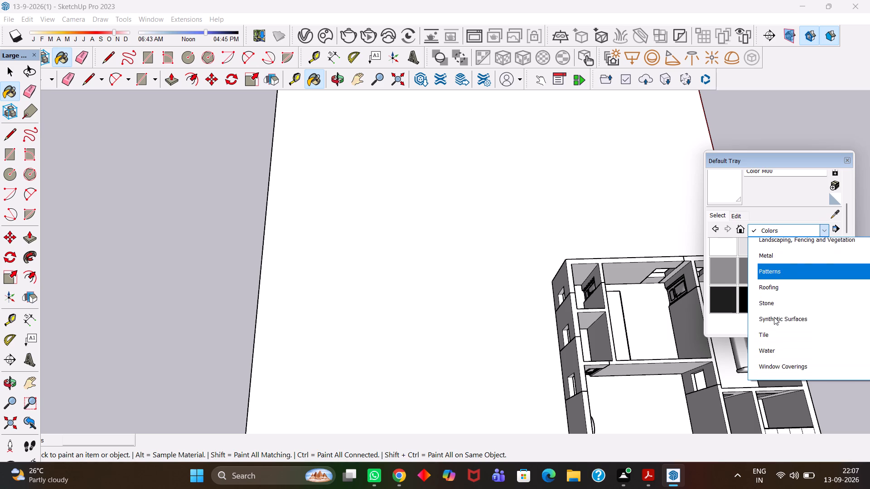
left_click(772, 328)
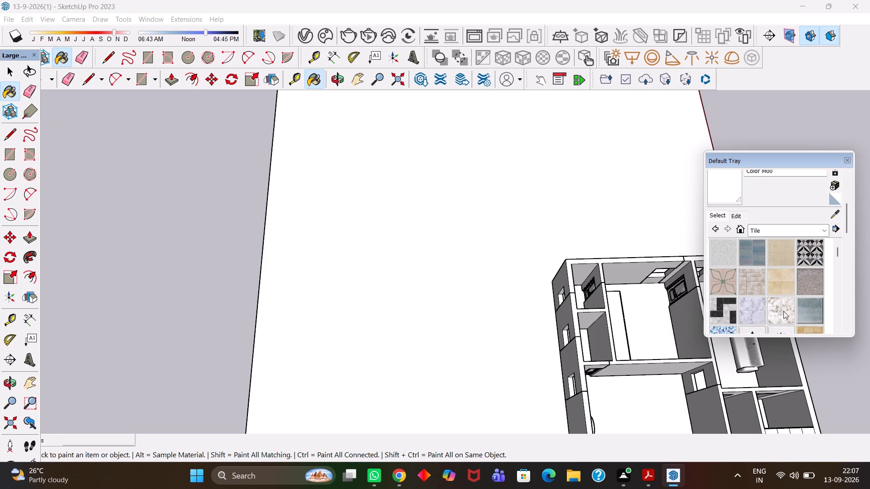
left_click(783, 307)
left_click(368, 281)
scroll(368, 281, "up", 4)
scroll(368, 281, "down", 6)
key("h")
left_click(844, 157)
key("h")
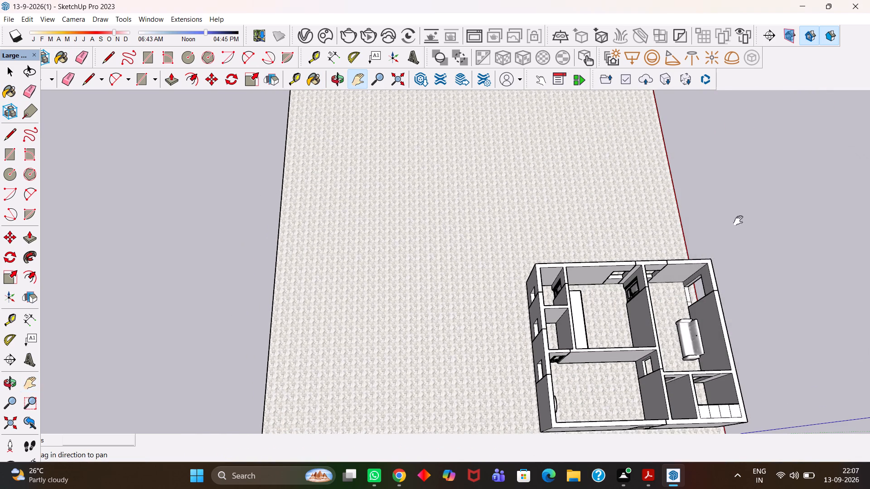
Inspect the placed doors and the remaining open doorways across the rooms, including the sofa room.
scroll(573, 282, "up", 7)
key("h")
left_click_drag(679, 321, 338, 225)
scroll(333, 230, "up", 7)
key("h")
scroll(332, 232, "down", 9)
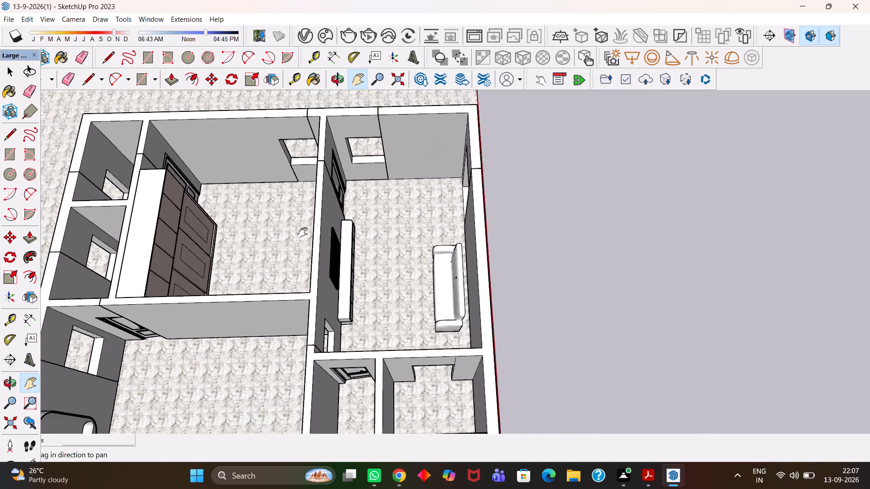
scroll(303, 232, "down", 4)
scroll(213, 271, "up", 5)
middle_click_drag(246, 284, 543, 253)
key("h")
scroll(346, 251, "down", 4)
middle_click_drag(454, 313, 575, 297)
scroll(580, 296, "up", 1)
middle_click_drag(338, 334, 675, 322)
scroll(671, 324, "up", 7)
middle_click_drag(675, 322, 677, 320)
key("h")
scroll(453, 291, "up", 5)
key("h")
scroll(452, 286, "down", 8)
scroll(428, 264, "up", 7)
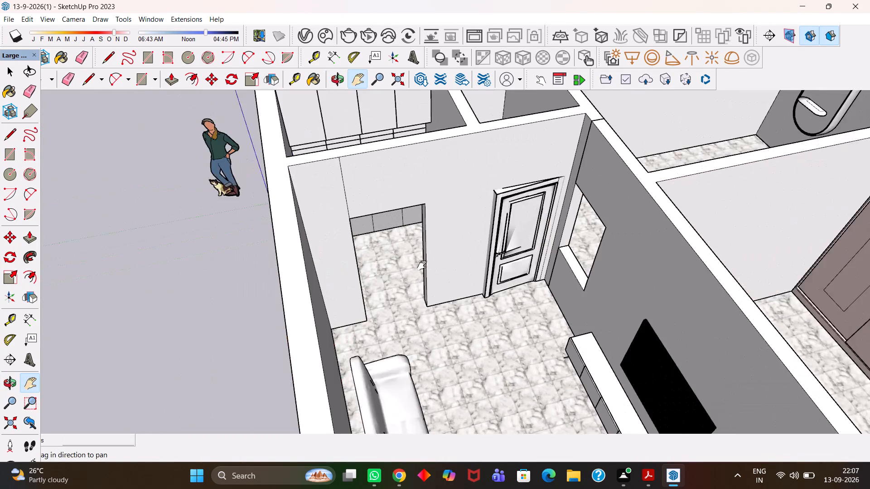
Examine the window openings in the outer walls around the sofa room and the wardrobe room, from inside and outside.
key("h")
scroll(402, 264, "down", 8)
left_click_drag(541, 358, 438, 256)
scroll(464, 322, "up", 5)
middle_click_drag(412, 319, 387, 314)
middle_click_drag(385, 313, 369, 310)
scroll(305, 319, "down", 7)
key("h")
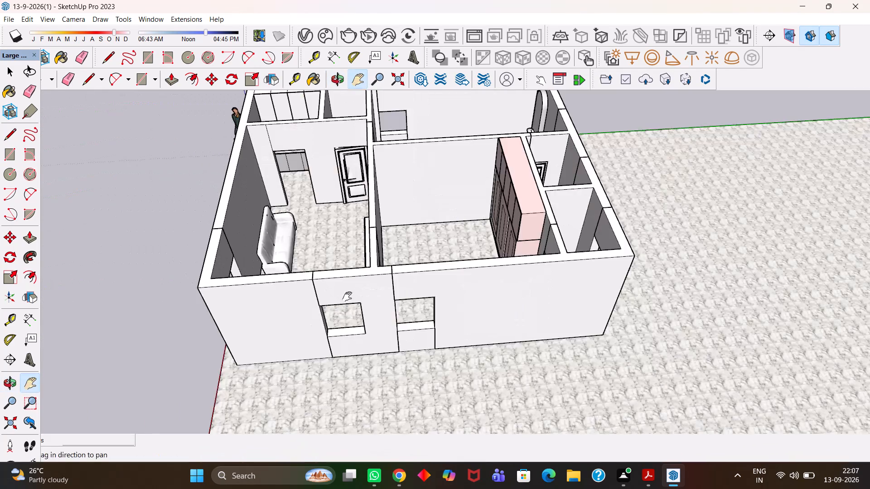
middle_click_drag(379, 263, 369, 392)
scroll(367, 377, "up", 2)
scroll(318, 280, "up", 3)
middle_click_drag(333, 311, 316, 321)
scroll(338, 347, "up", 1)
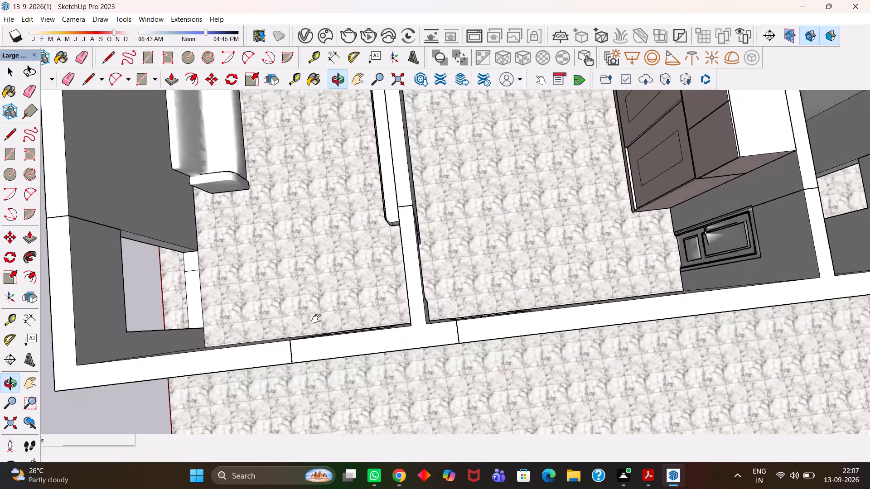
scroll(316, 319, "down", 12)
key("h")
scroll(435, 359, "up", 1)
middle_click_drag(406, 297, 400, 238)
scroll(400, 237, "up", 4)
middle_click_drag(401, 234, 411, 228)
left_click_drag(355, 274, 672, 220)
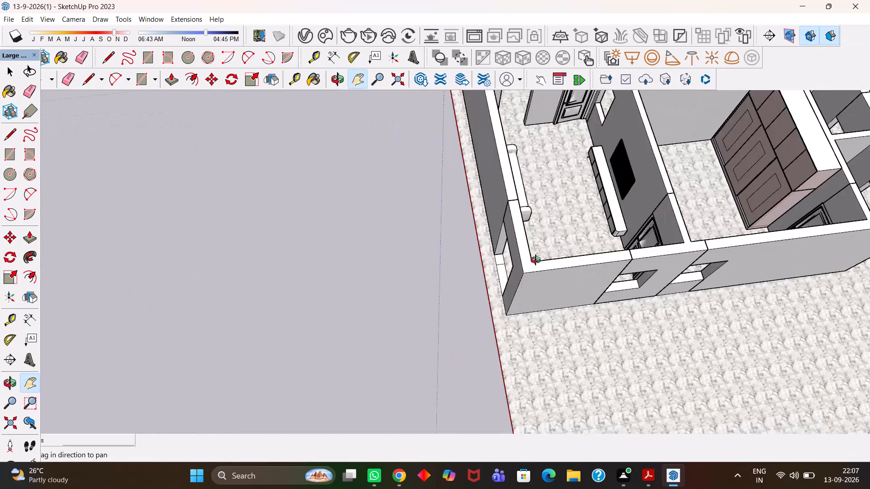
Copy the door beside the TV unit in the sofa room to the doorway in the outer wall along the red axis.
middle_click_drag(514, 249, 759, 264)
scroll(682, 286, "up", 3)
middle_click_drag(436, 235, 599, 246)
scroll(597, 249, "up", 1)
left_click_drag(282, 166, 432, 228)
middle_click_drag(449, 278, 393, 232)
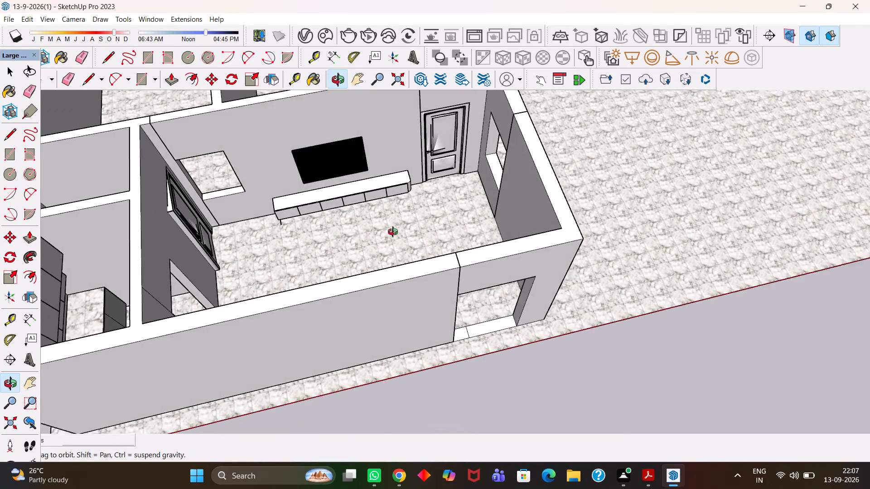
middle_click_drag(393, 232, 390, 239)
scroll(387, 235, "up", 2)
key("space")
left_click(456, 156)
scroll(456, 156, "up", 3)
key("m")
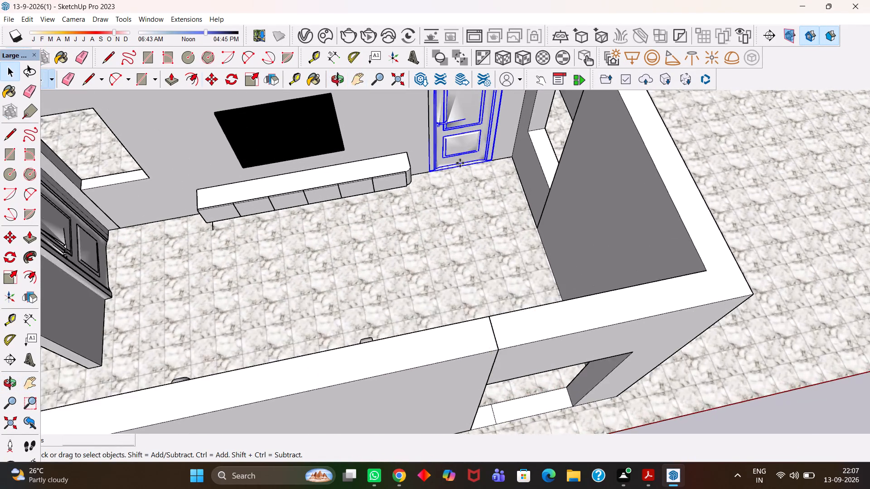
left_click(497, 156)
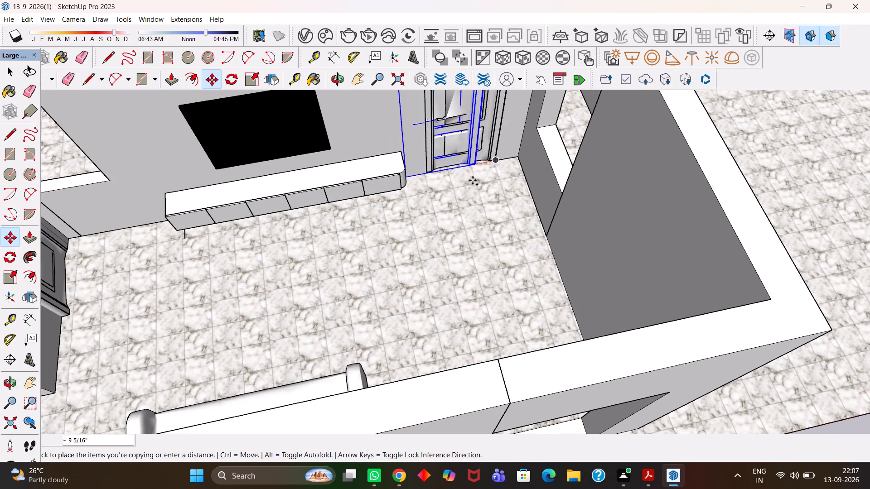
scroll(460, 208, "down", 5)
key("h")
left_click_drag(568, 358, 478, 270)
scroll(450, 256, "up", 6)
key("Escape")
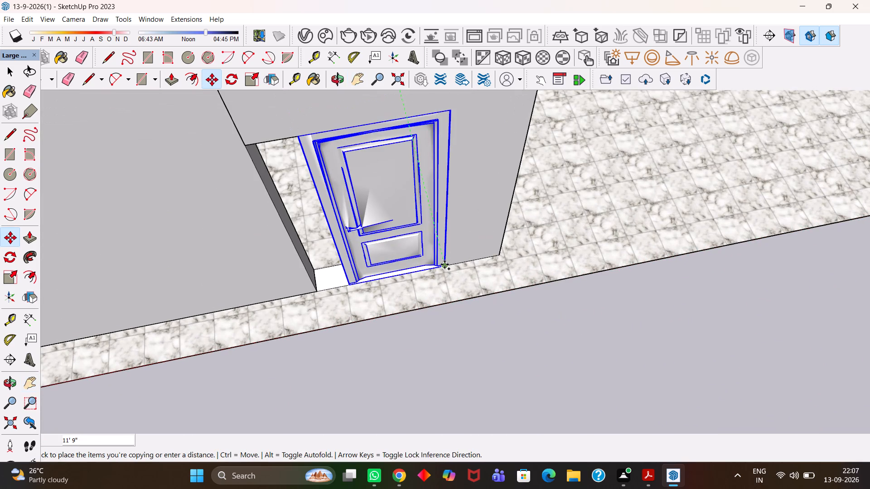
left_click(445, 264)
Scale the copied door's width so its frame fills the outer wall doorway, and clear the selection.
key("h")
scroll(445, 264, "down", 4)
left_click_drag(393, 253, 482, 281)
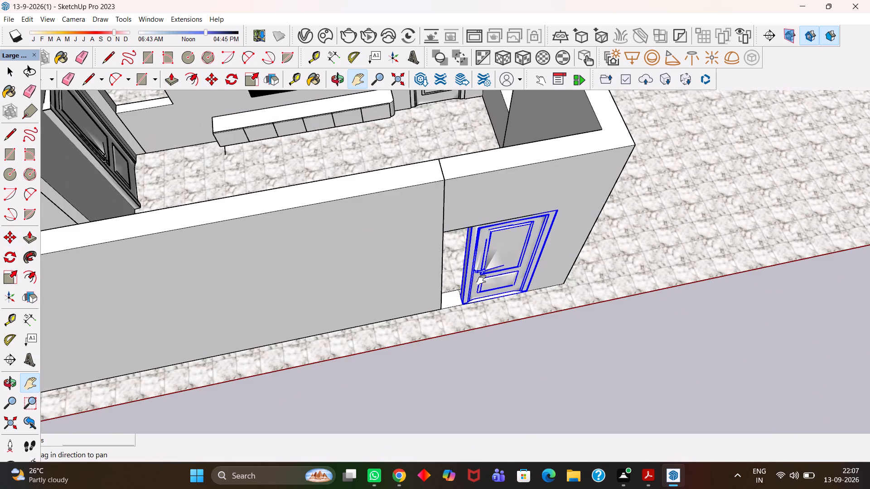
scroll(465, 269, "up", 7)
key("s")
left_click(466, 264)
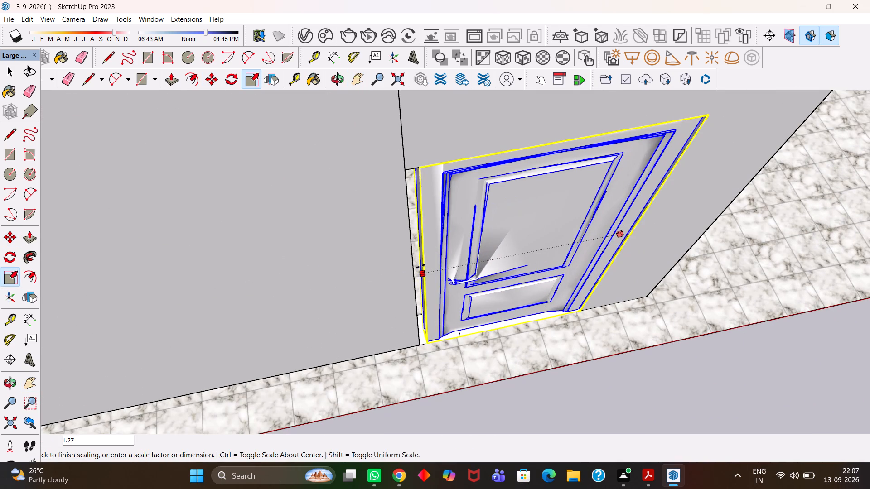
left_click(412, 255)
key("h")
scroll(412, 255, "down", 11)
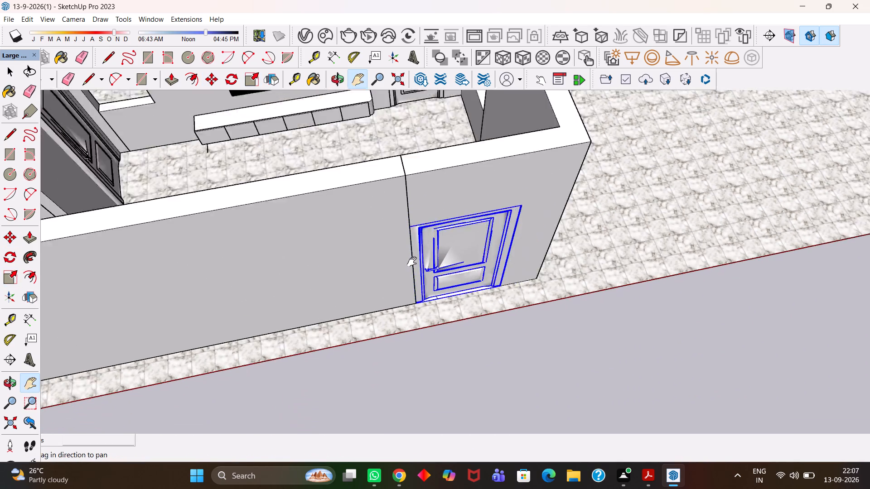
scroll(412, 262, "down", 2)
key("space")
left_click(498, 378)
Examine the placed doors and the remaining window openings throughout the house, including the sofa, wardrobe and mirror rooms.
scroll(435, 287, "down", 10)
key("h")
scroll(469, 240, "up", 3)
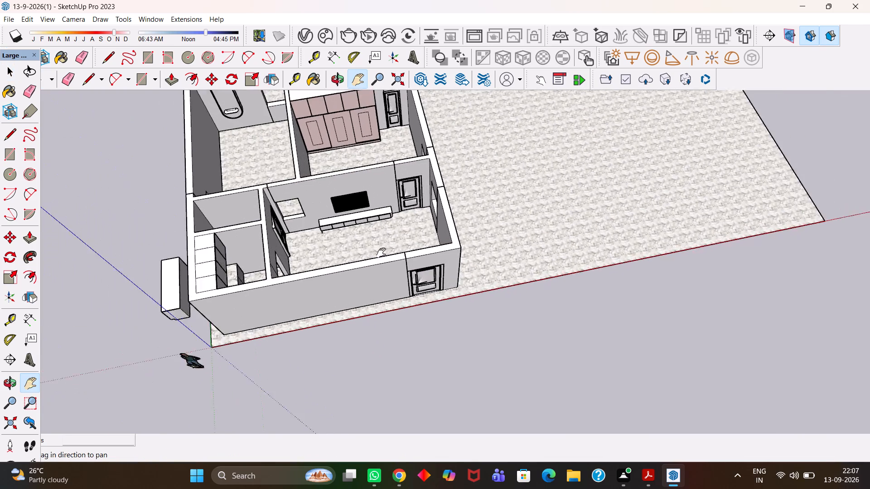
scroll(381, 253, "up", 2)
key("h")
middle_click_drag(476, 269, 356, 296)
scroll(383, 293, "up", 2)
middle_click_drag(353, 297, 347, 297)
key("h")
scroll(612, 205, "down", 5)
middle_click_drag(570, 246, 605, 259)
scroll(631, 268, "up", 2)
key("h")
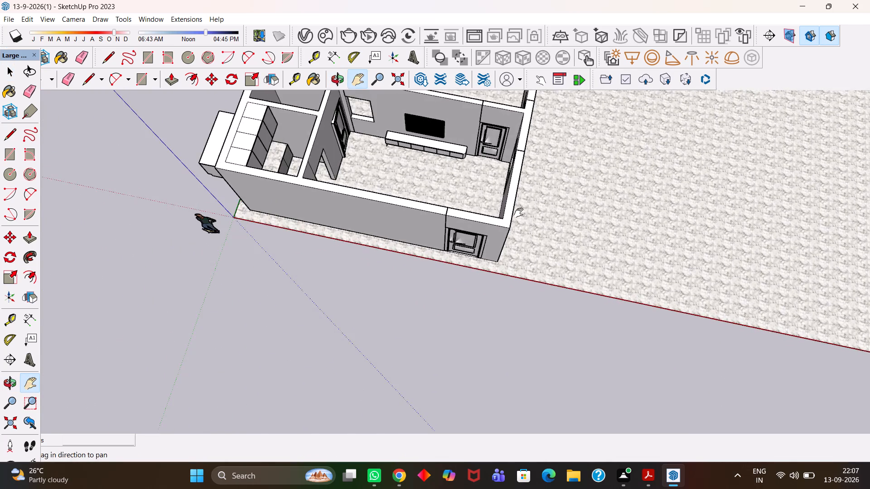
left_click_drag(503, 211, 551, 355)
key("h")
scroll(482, 319, "down", 6)
scroll(477, 324, "up", 6)
middle_click(483, 330)
middle_click(486, 332)
key("h")
scroll(453, 295, "up", 4)
middle_click_drag(544, 323, 571, 311)
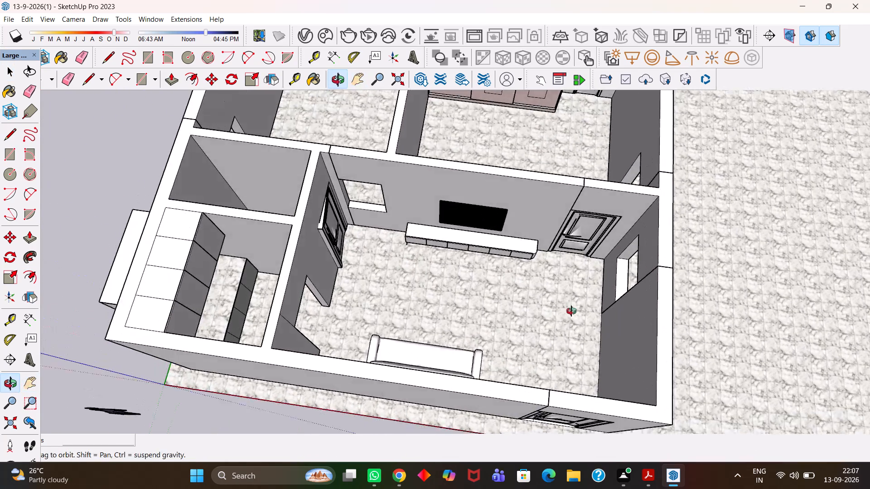
middle_click_drag(571, 311, 571, 311)
scroll(571, 311, "down", 4)
key("h")
middle_click_drag(539, 329, 589, 326)
middle_click(592, 321)
scroll(594, 318, "up", 2)
key("h")
left_click_drag(500, 259, 495, 347)
scroll(484, 326, "down", 7)
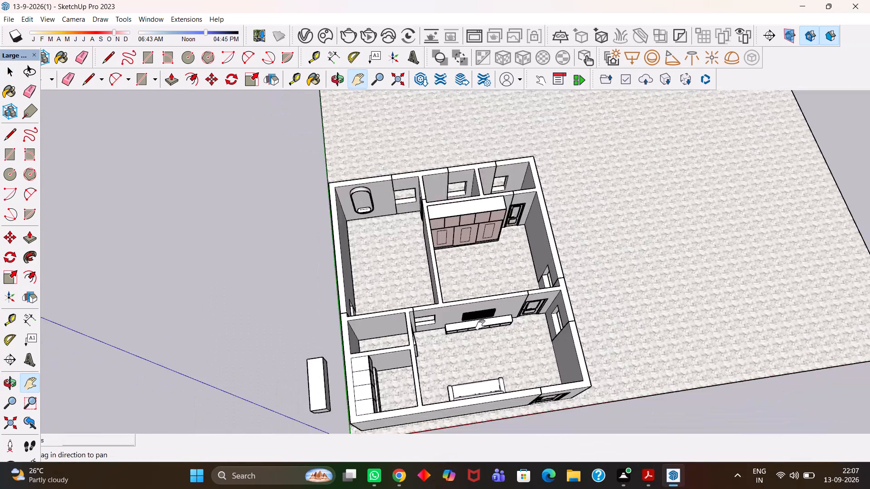
scroll(480, 325, "down", 2)
scroll(469, 286, "up", 11)
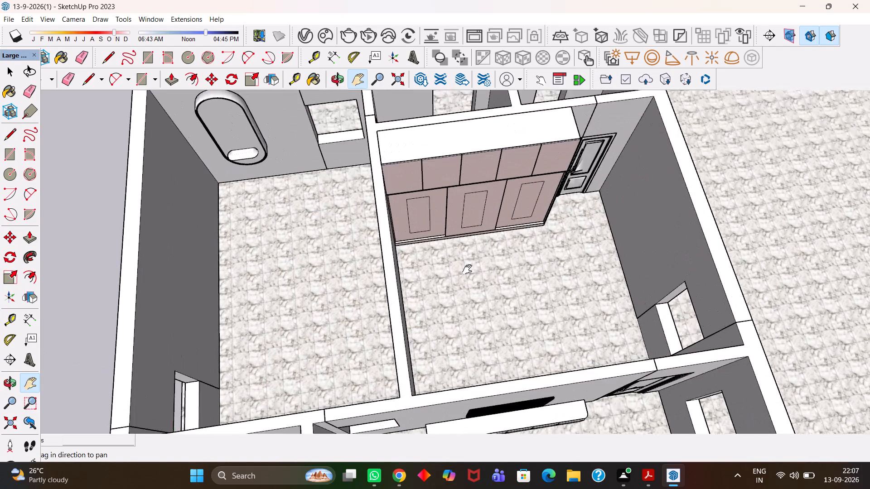
scroll(481, 270, "down", 6)
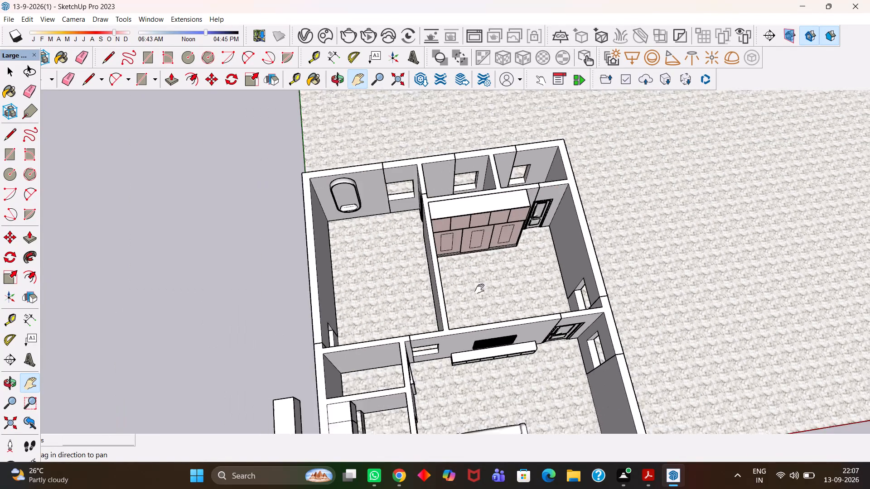
scroll(481, 294, "up", 7)
left_click_drag(496, 363, 443, 246)
scroll(437, 244, "down", 10)
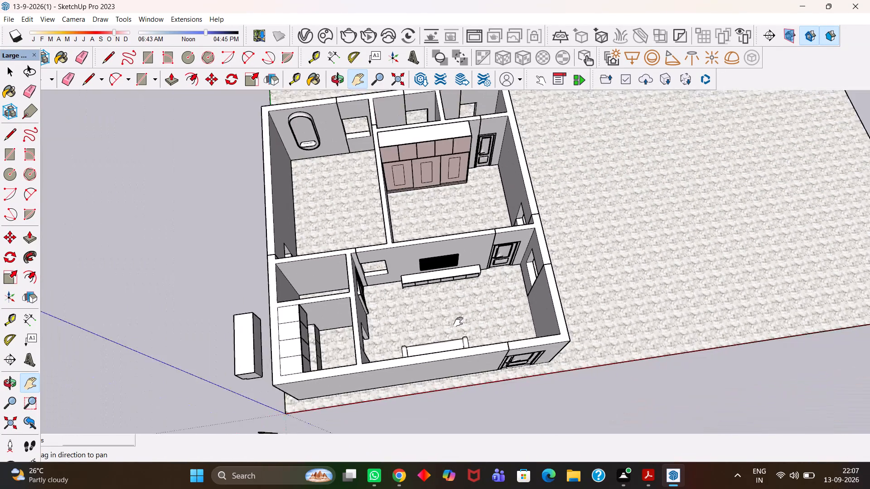
scroll(458, 322, "up", 6)
middle_click_drag(428, 313, 381, 260)
scroll(375, 255, "down", 4)
scroll(386, 320, "up", 3)
middle_click_drag(424, 312, 430, 304)
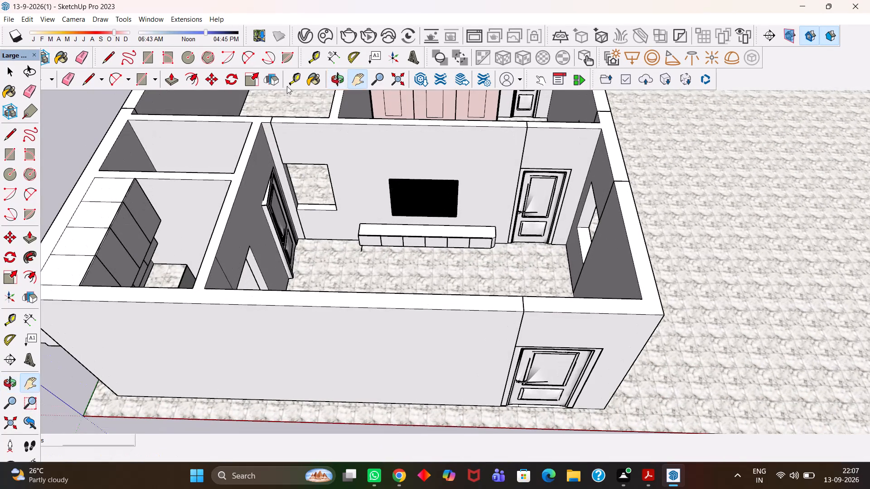
Find Window 46-10 by searching the downloaded Chaos Cosmos assets for windows, and place it on the empty area beside the house.
left_click(322, 41)
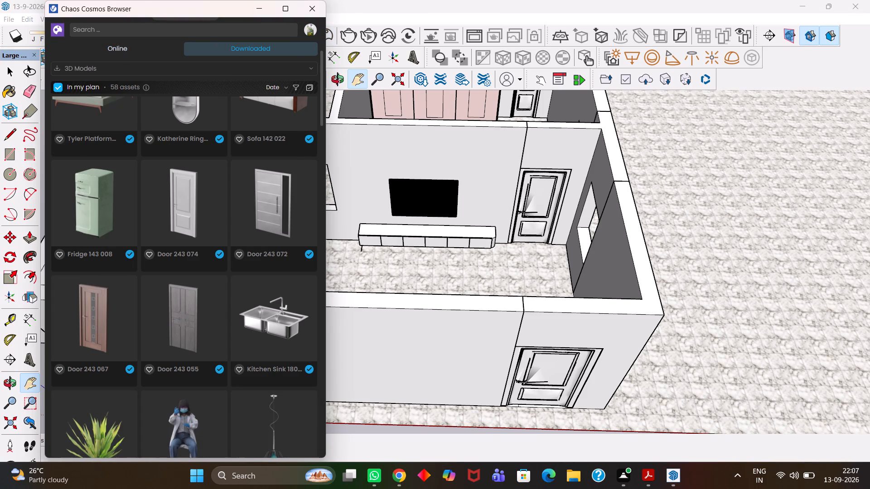
left_click(114, 29)
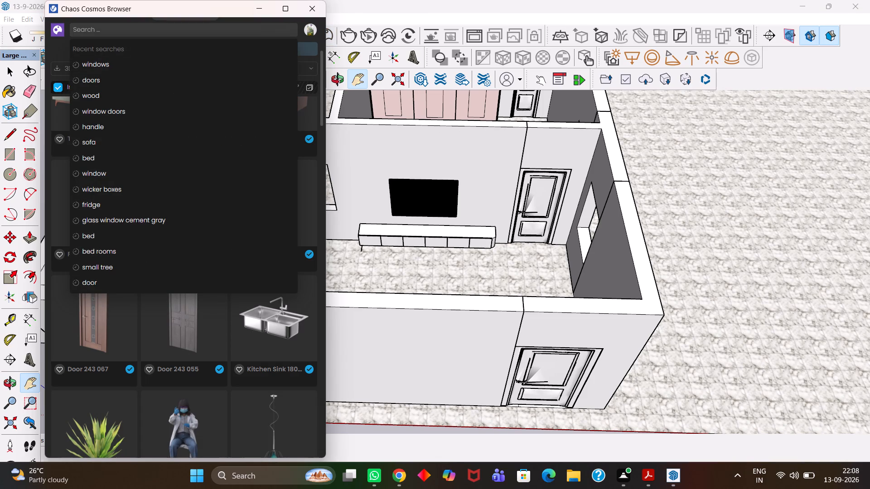
left_click(114, 64)
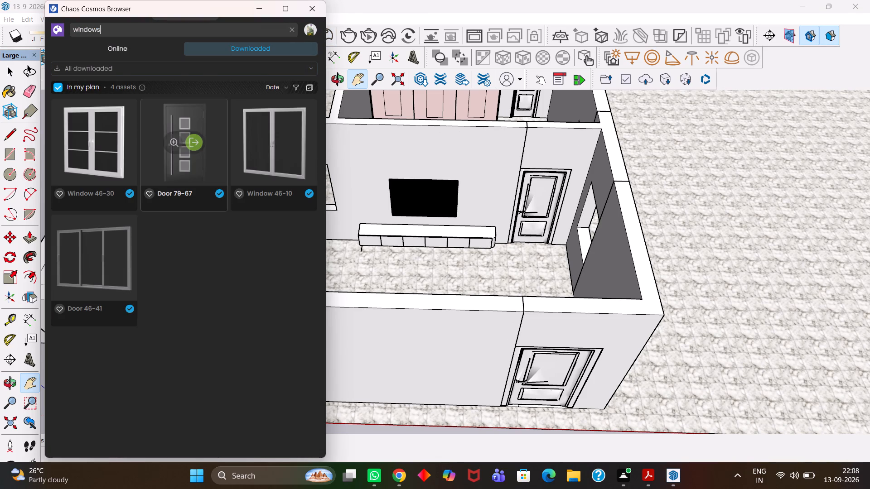
double_click(284, 144)
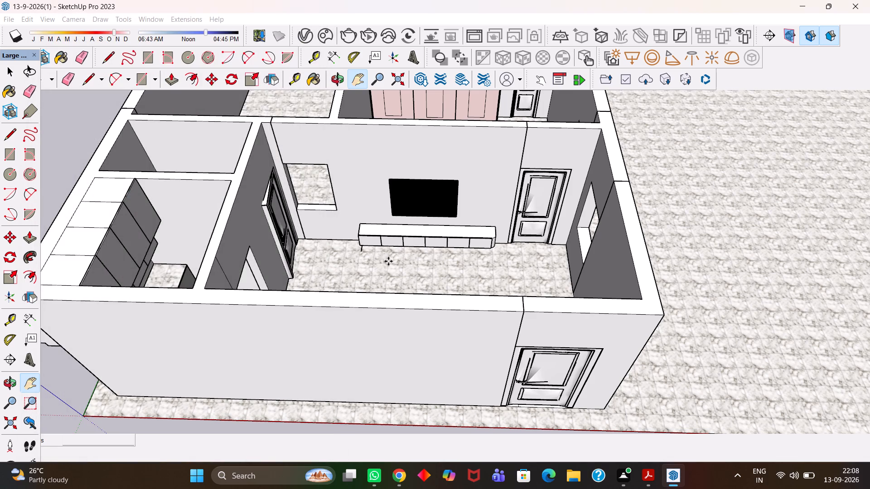
scroll(398, 244, "down", 11)
left_click(194, 265)
scroll(200, 267, "up", 13)
key("space")
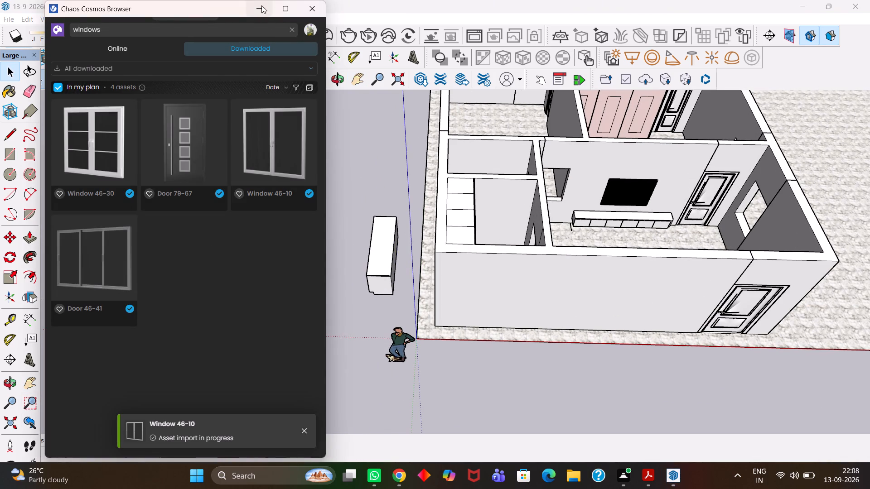
left_click(261, 2)
Delete the glass faces from both panes of the placed Window 46-10, leaving only its frame, divider and handles.
scroll(147, 239, "up", 9)
key("h")
left_click_drag(180, 251, 273, 283)
scroll(279, 288, "up", 2)
middle_click_drag(280, 289, 286, 292)
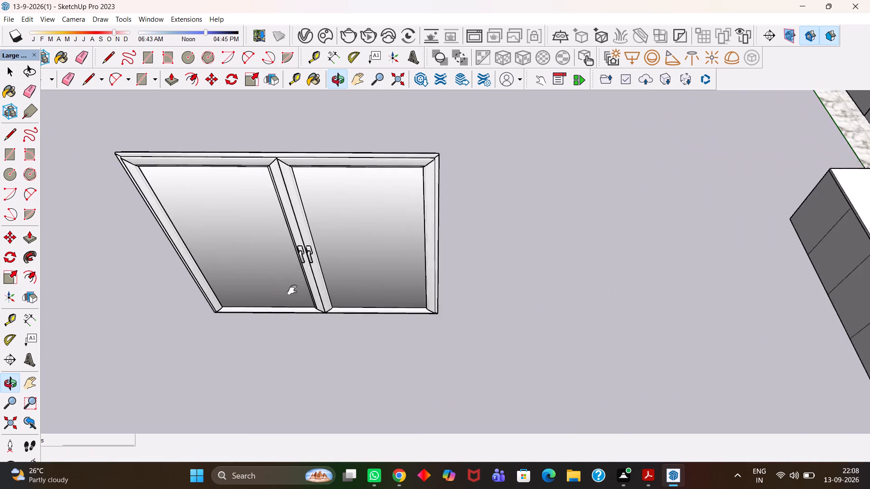
scroll(292, 290, "up", 2)
key("space")
left_click(286, 273)
left_click_drag(284, 271, 280, 271)
left_click(224, 254)
double_click(227, 257)
left_click(227, 243)
triple_click(227, 240)
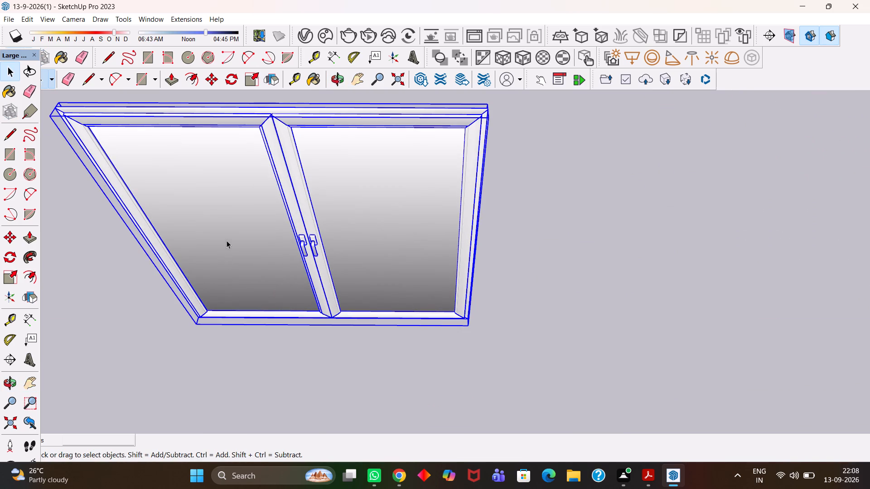
key("Delete")
left_click(227, 240)
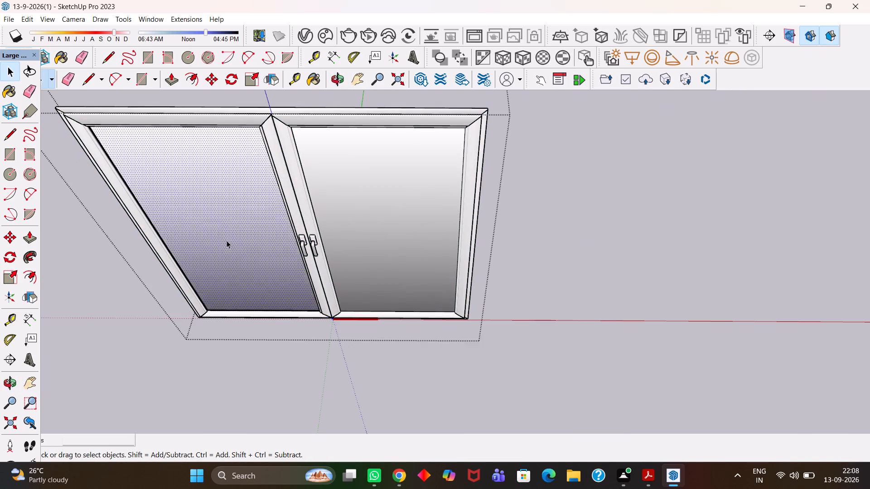
key("Delete")
left_click(355, 233)
key("Delete")
left_click(355, 233)
key("Delete")
left_click(358, 230)
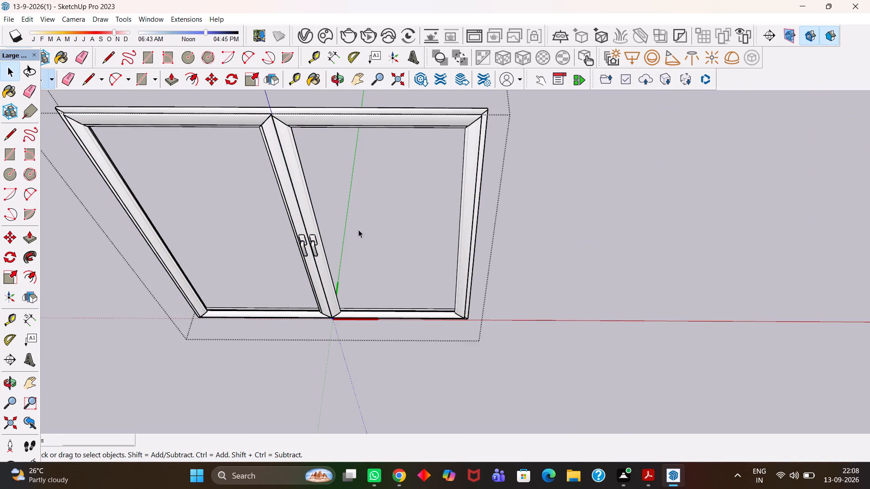
key("Delete")
left_click(565, 233)
left_click(459, 303)
left_click(605, 290)
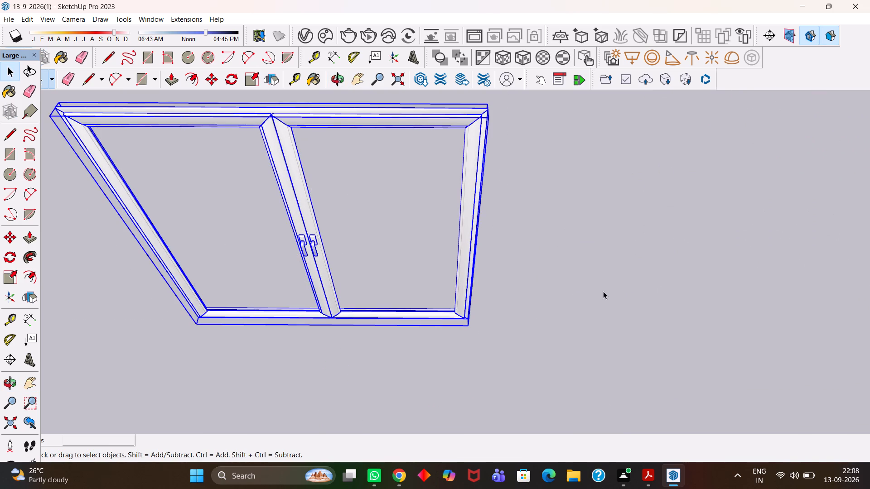
Copy the glassless window by its bottom corner about 21 ft onto the sill of the outer wall opening on the green-axis side.
left_click(458, 314)
scroll(458, 314, "up", 3)
key("m")
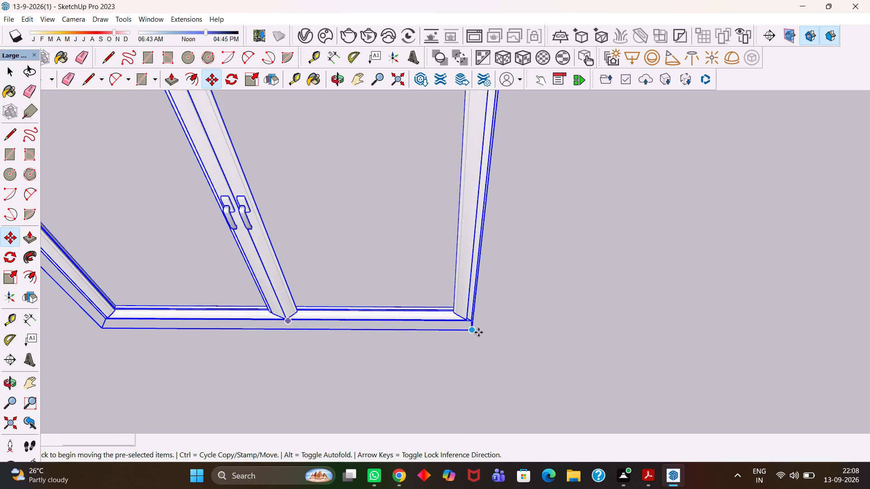
left_click(474, 332)
scroll(560, 293, "down", 10)
key("h")
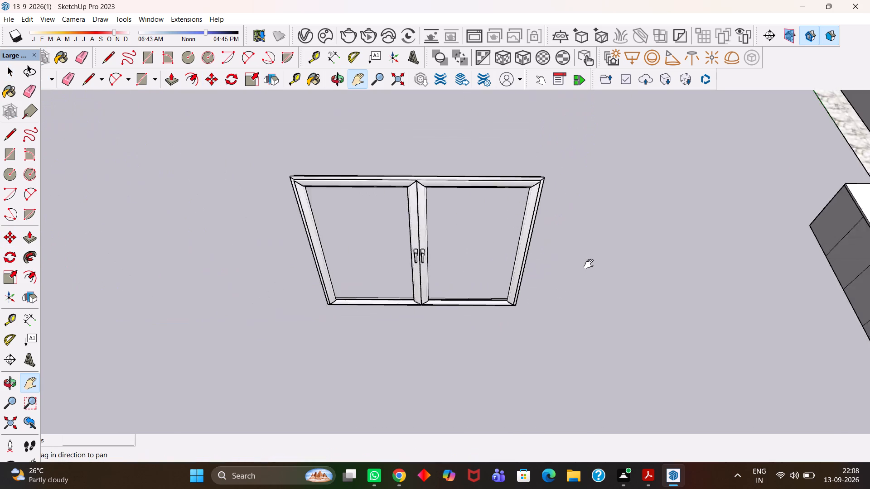
scroll(589, 264, "down", 2)
left_click_drag(664, 249, 171, 264)
scroll(284, 265, "down", 5)
scroll(260, 248, "up", 9)
middle_click_drag(283, 267, 358, 293)
middle_click_drag(383, 296, 424, 298)
left_click_drag(285, 279, 546, 319)
scroll(461, 311, "up", 5)
left_click_drag(352, 201, 435, 268)
scroll(443, 259, "up", 8)
key("Escape")
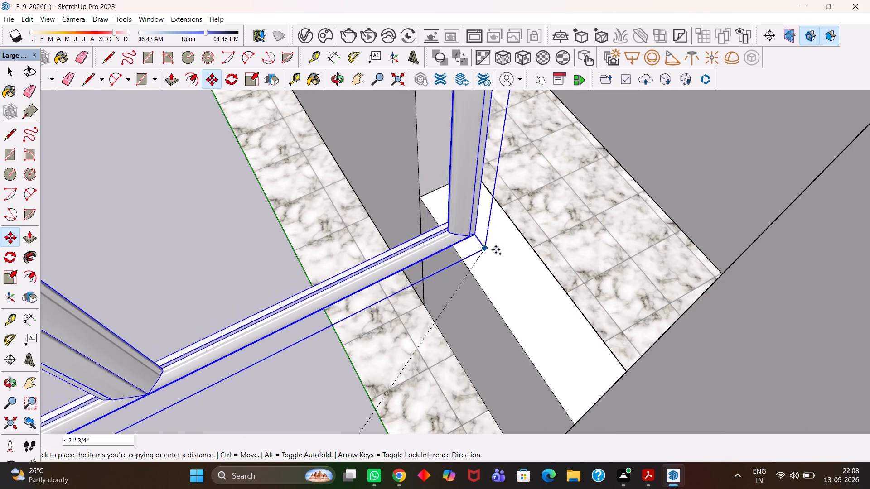
left_click(497, 242)
Rotate the copied window 90 degrees about its bottom corner so that it runs parallel to the outer wall.
scroll(495, 243, "up", 6)
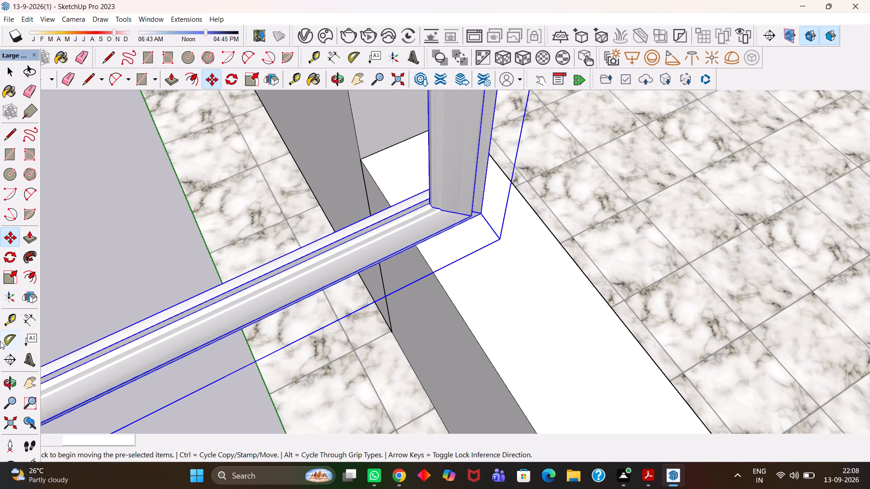
left_click(10, 256)
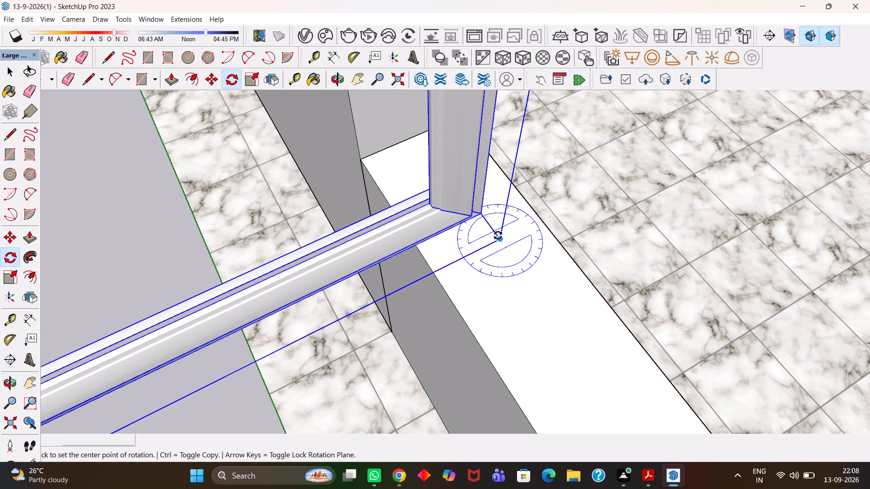
left_click(498, 235)
left_click(536, 216)
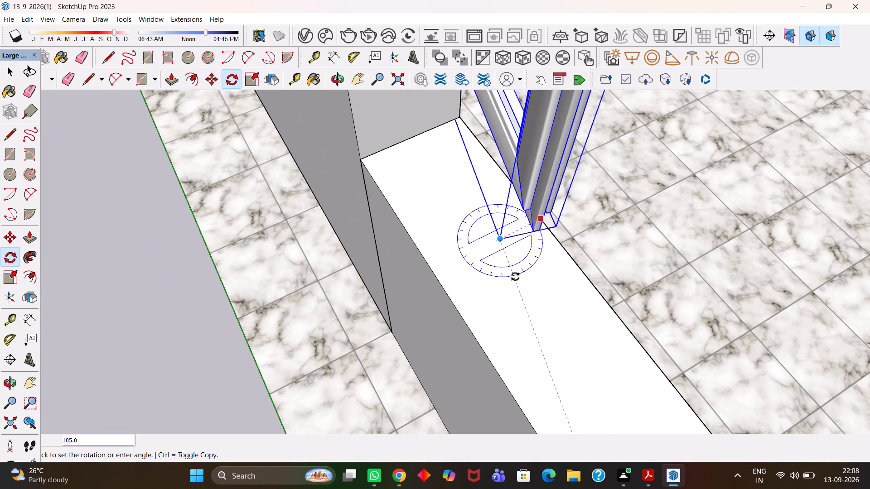
left_click(529, 279)
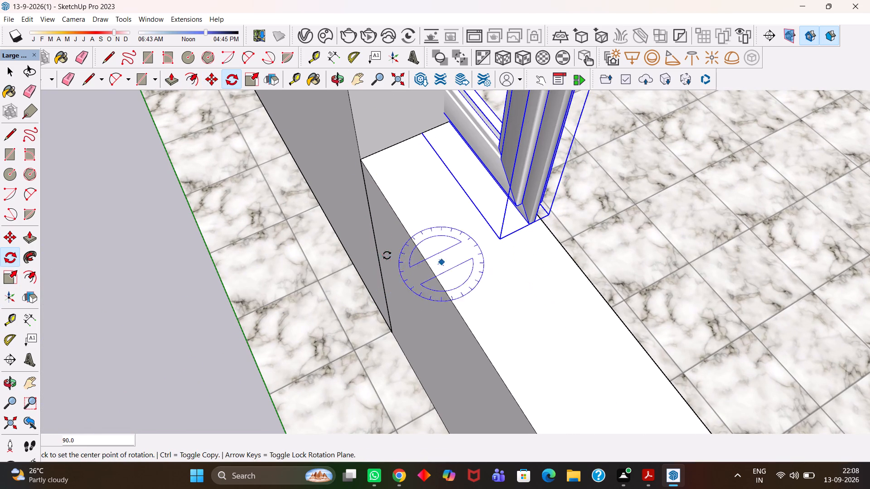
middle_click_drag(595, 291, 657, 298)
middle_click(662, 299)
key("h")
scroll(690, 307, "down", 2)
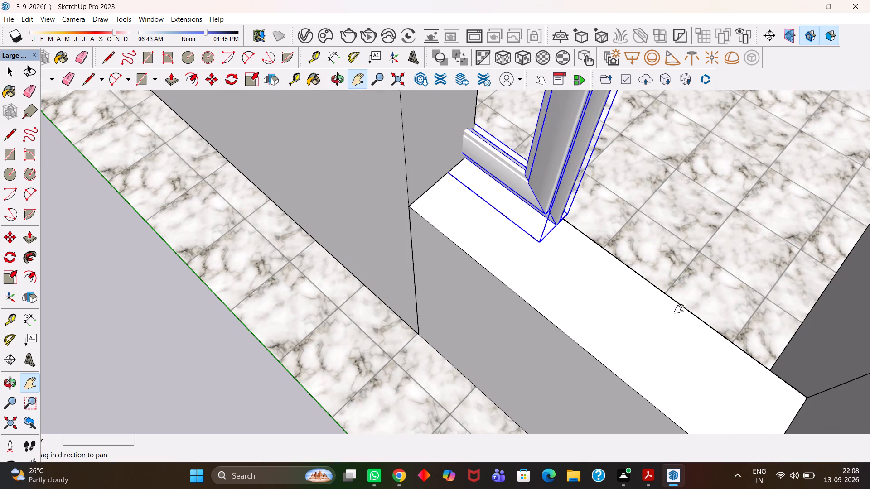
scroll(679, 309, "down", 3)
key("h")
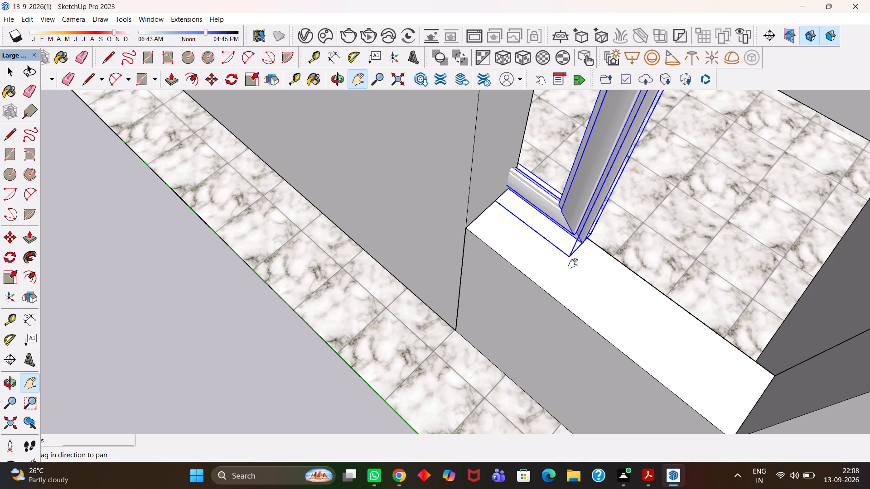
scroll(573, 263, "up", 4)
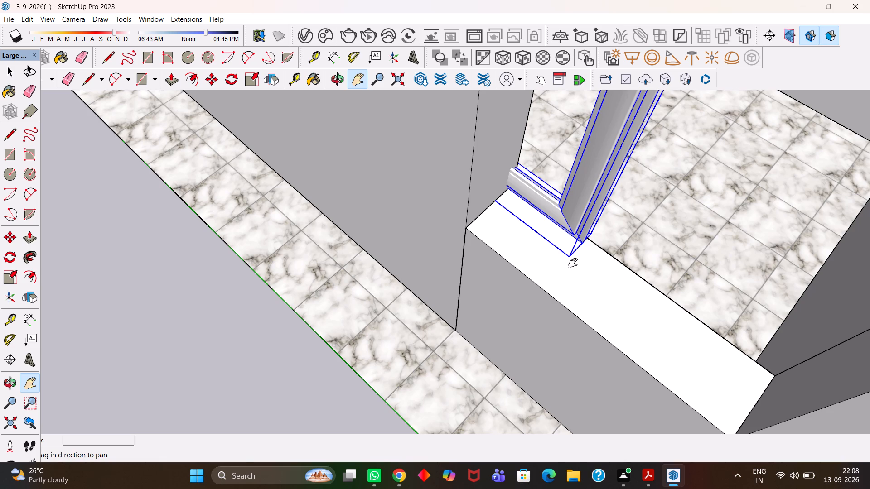
Move the rotated window about 2' 1" by its bottom corner to the outer bottom corner of the wall opening's sill.
left_click(564, 257)
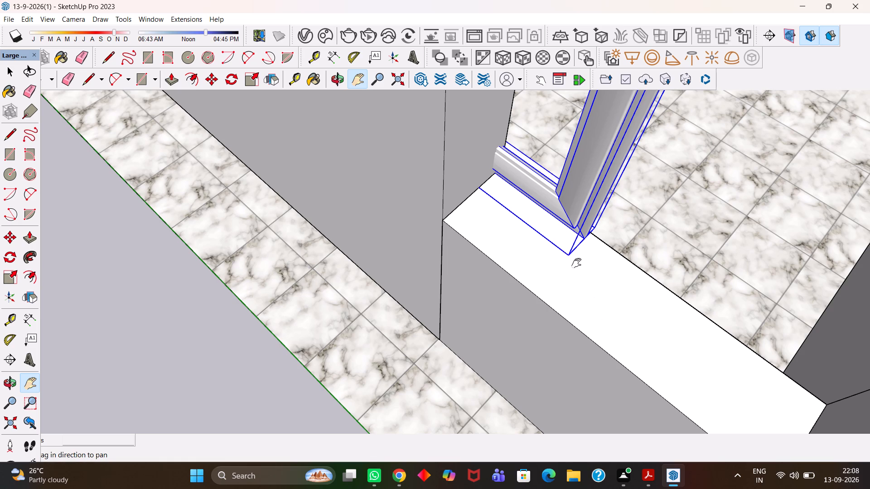
scroll(568, 268, "down", 9)
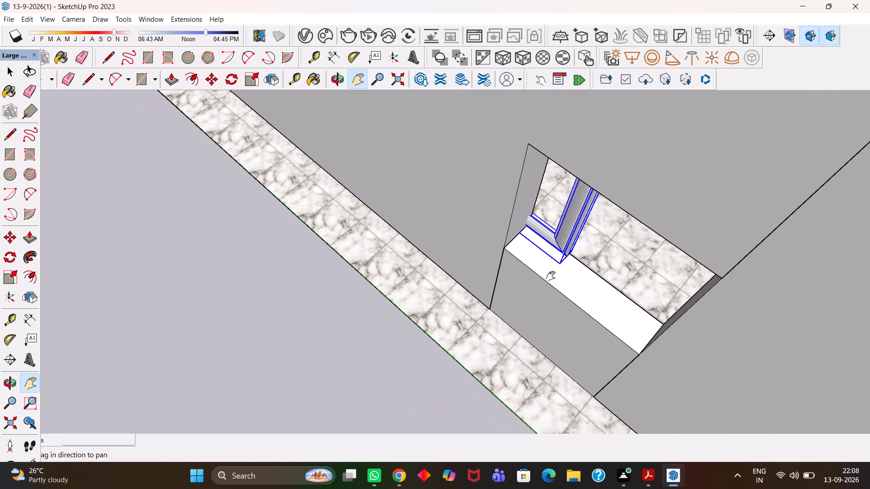
scroll(593, 267, "up", 3)
key("m")
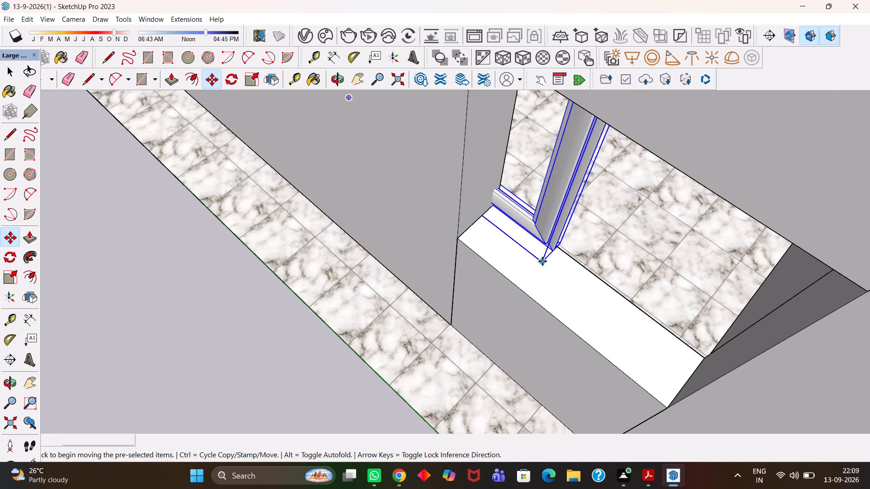
left_click(542, 261)
left_click(669, 410)
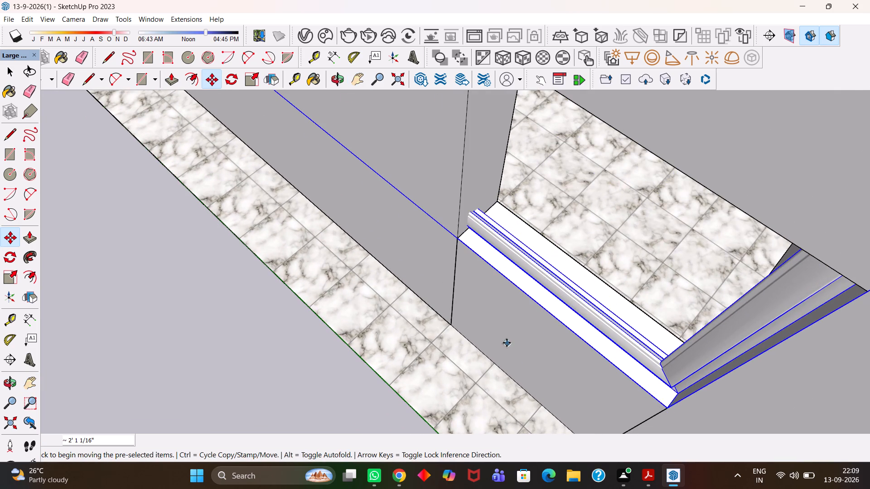
Scale the window's width along the wall to about 0.41 so that it spans the opening.
scroll(507, 343, "down", 13)
middle_click_drag(570, 339, 565, 336)
scroll(570, 336, "up", 4)
key("s")
scroll(408, 238, "down", 4)
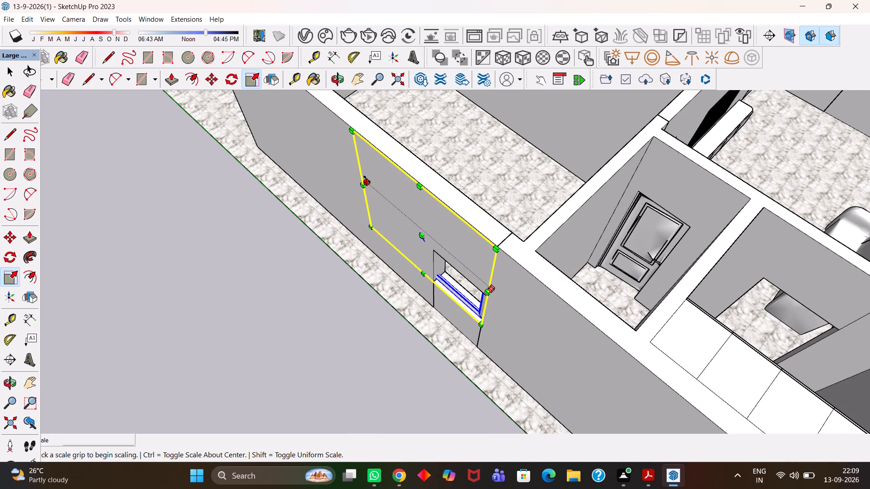
left_click(367, 178)
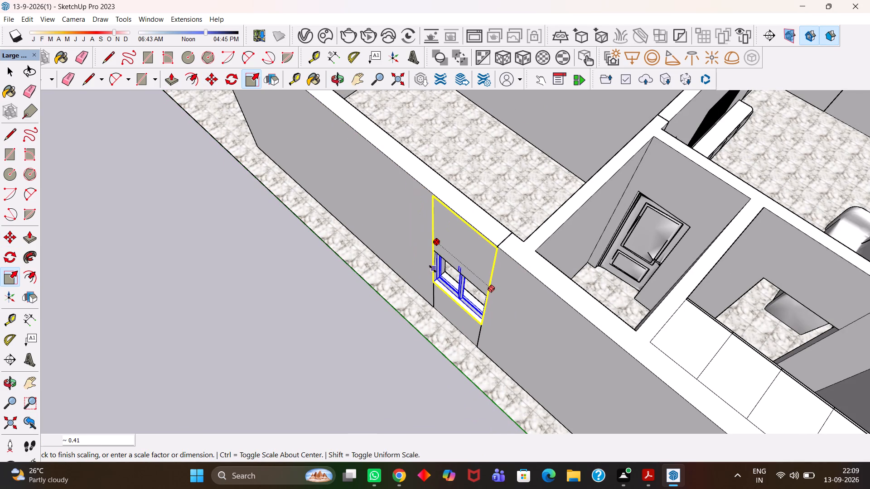
left_click(433, 269)
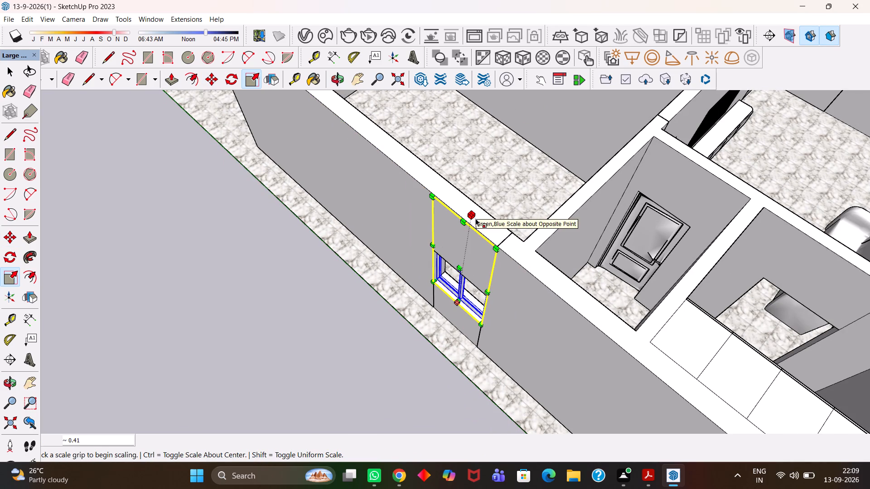
Scale the window's height down to about 0.44 to meet the opening's top edge, showing hidden back edges while sizing it.
left_click(473, 218)
scroll(468, 221, "up", 3)
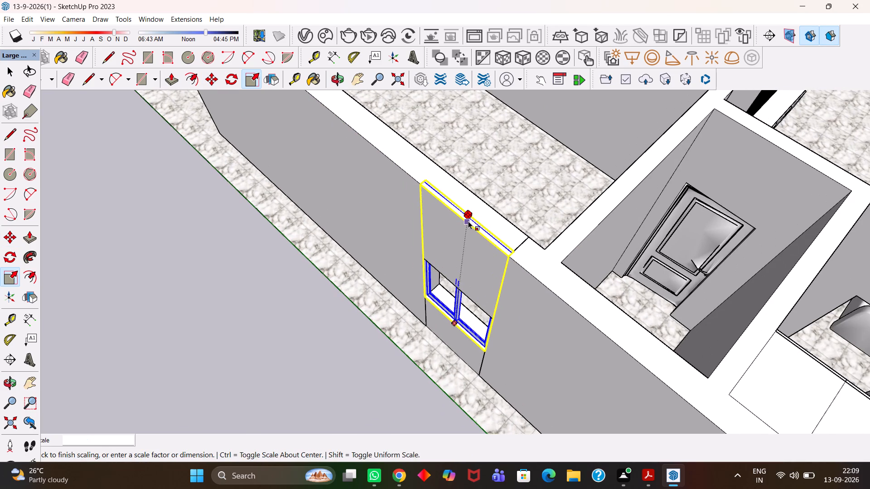
scroll(468, 221, "up", 6)
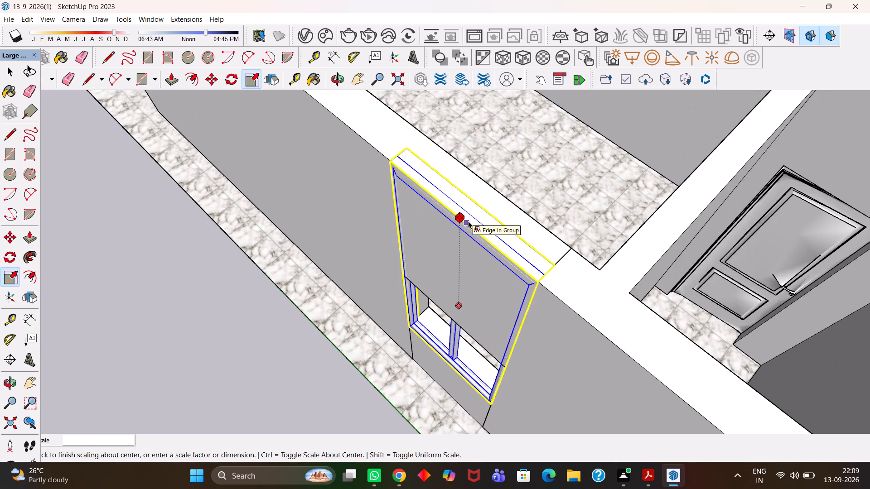
scroll(468, 221, "up", 2)
key("s")
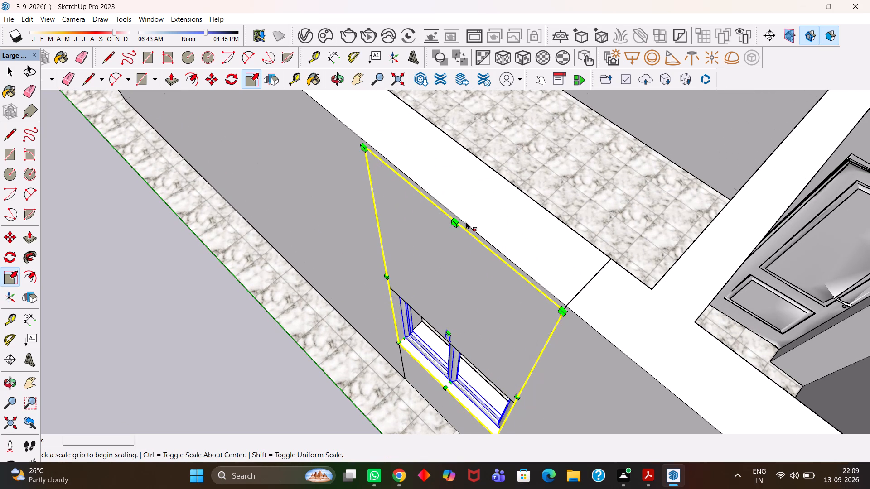
key("k")
left_click(471, 213)
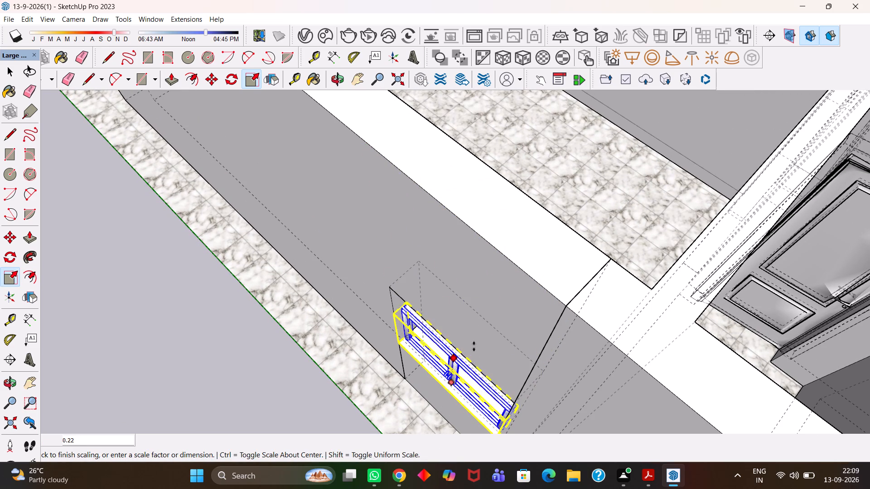
left_click(423, 322)
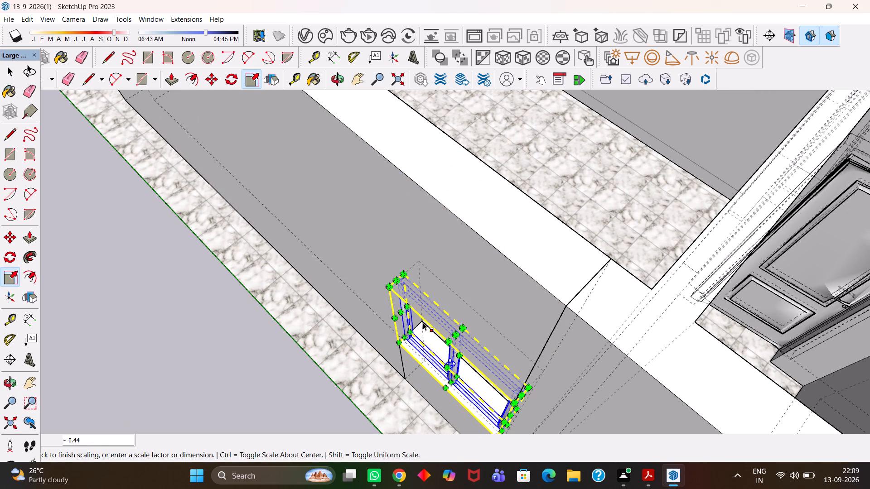
key("k")
scroll(424, 324, "up", 4)
middle_click_drag(444, 350, 519, 268)
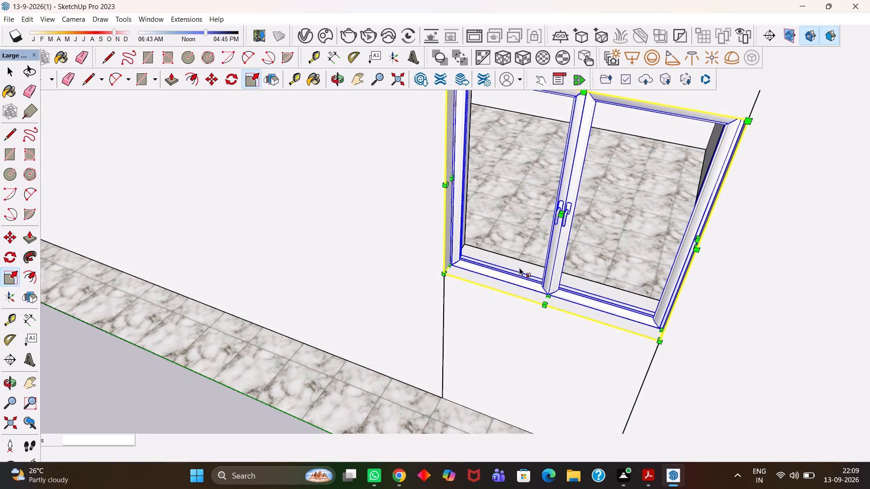
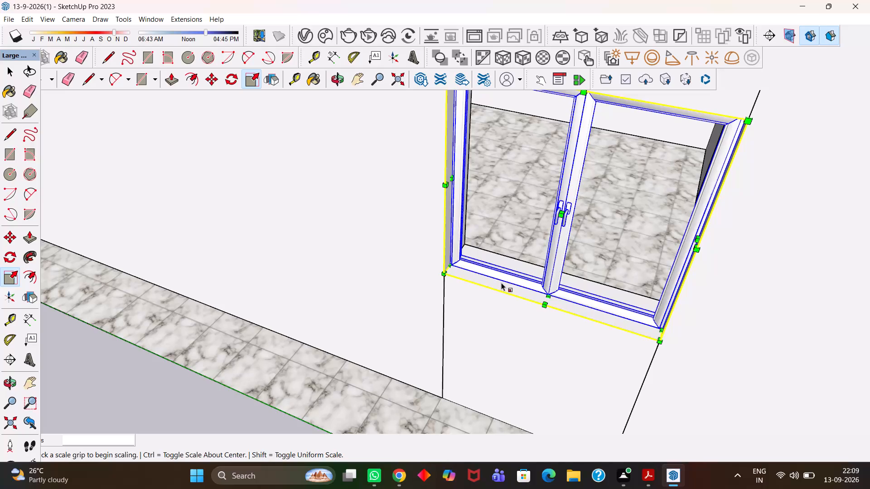
Check how the scaled window sits along the sill and edges of the outer wall opening, and deselect it.
scroll(423, 327, "up", 1)
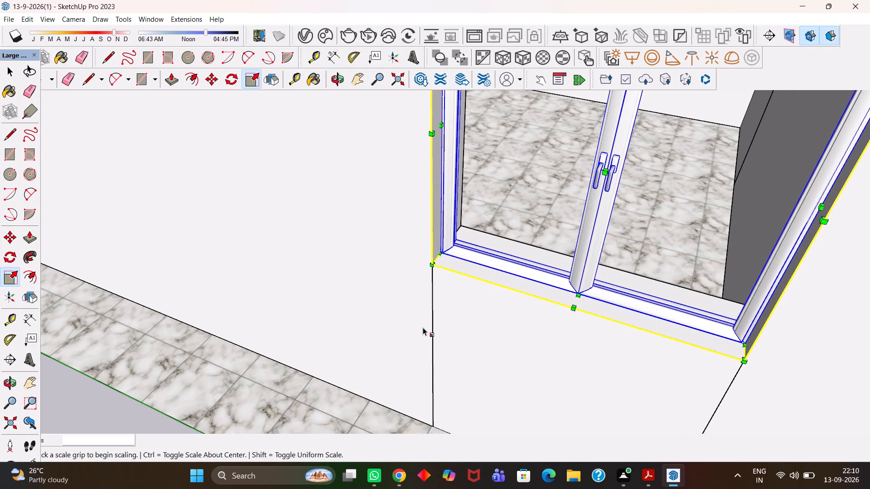
scroll(423, 327, "up", 1)
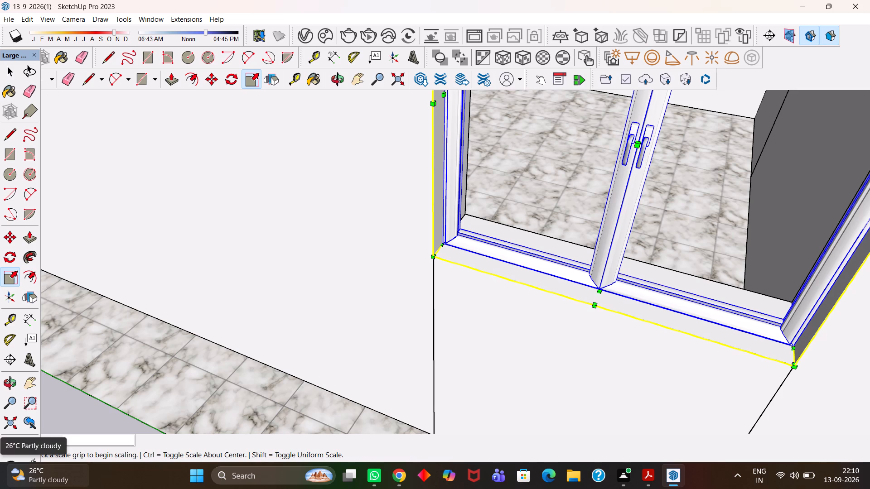
scroll(15, 484, "up", 1)
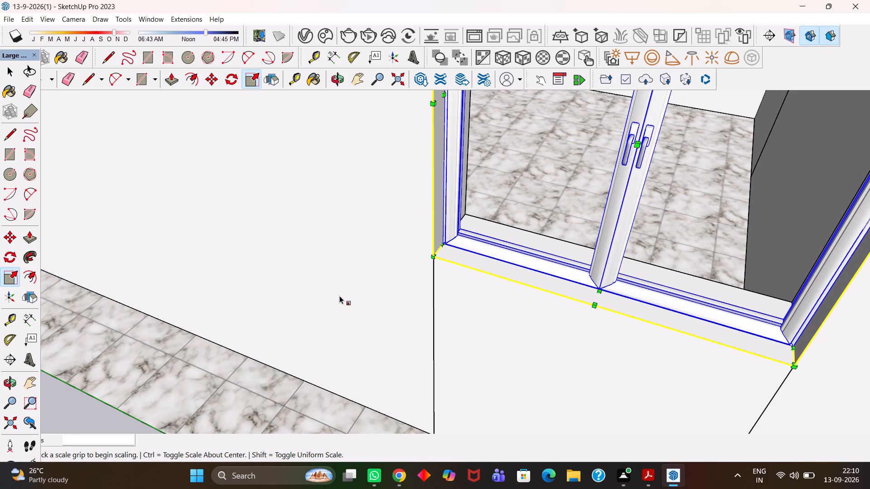
scroll(336, 300, "down", 19)
key("h")
scroll(330, 325, "down", 10)
key("space")
scroll(347, 301, "down", 2)
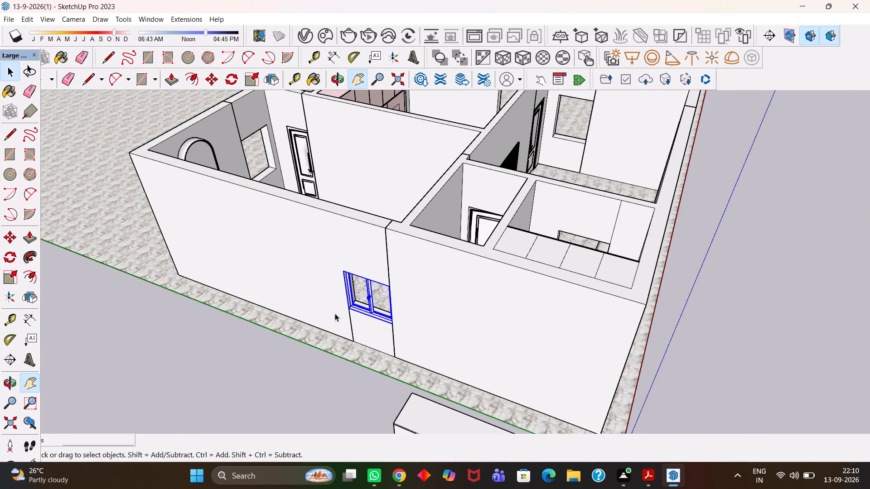
left_click(174, 401)
Copy the outer wall window by its bottom corner about 27' 1" to the sill corner of the sofa room's far wall opening.
scroll(435, 243, "down", 4)
scroll(512, 242, "up", 5)
middle_click_drag(512, 242, 435, 259)
key("h")
left_click_drag(459, 194, 440, 284)
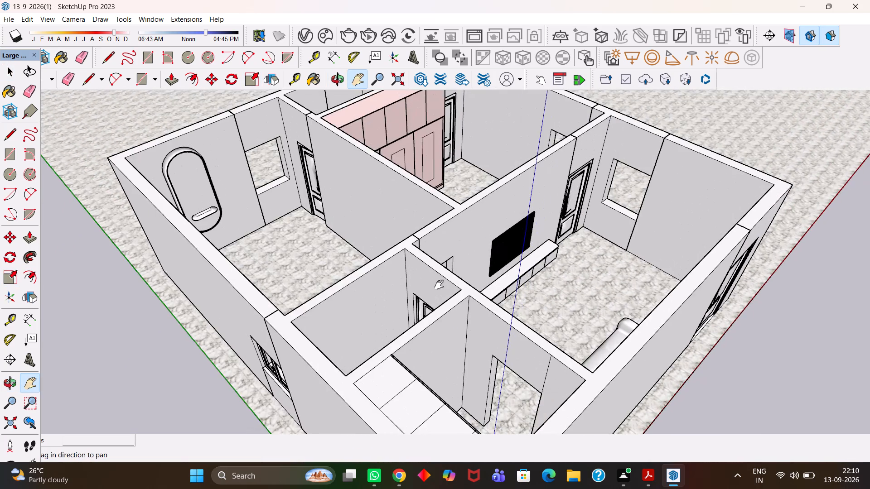
middle_click_drag(440, 278, 648, 246)
scroll(659, 260, "up", 1)
middle_click_drag(647, 244, 633, 233)
scroll(625, 230, "down", 5)
left_click_drag(550, 332, 503, 321)
scroll(493, 317, "up", 2)
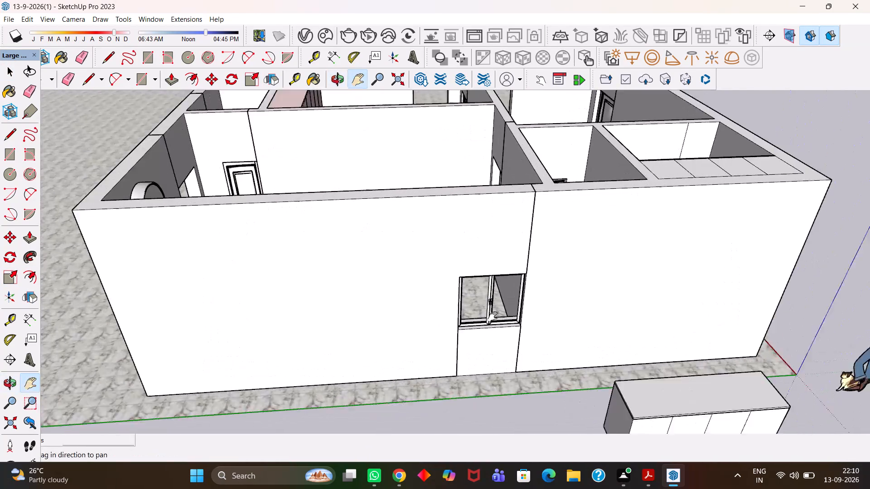
scroll(493, 316, "up", 7)
middle_click_drag(503, 327, 483, 353)
key("space")
left_click(491, 349)
scroll(492, 352, "up", 2)
key("m")
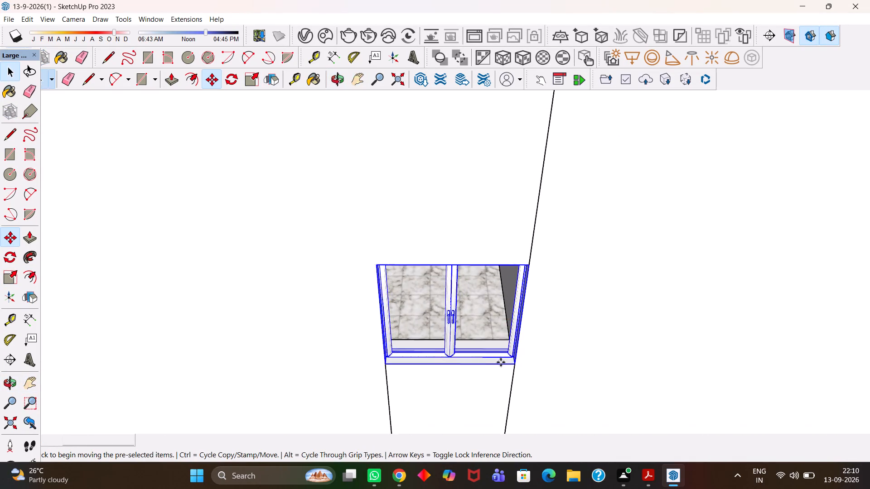
scroll(503, 365, "up", 3)
left_click(518, 363)
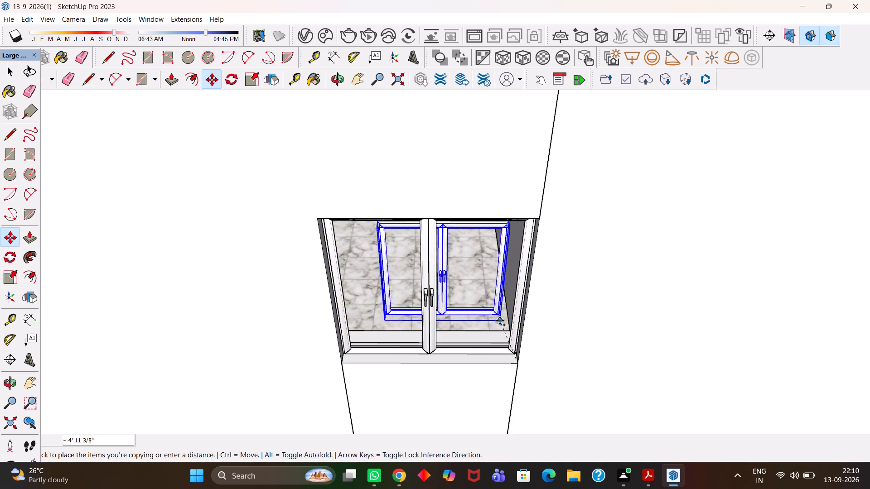
key("h")
scroll(500, 321, "down", 8)
left_click_drag(523, 241, 515, 379)
left_click_drag(540, 224, 514, 359)
left_click_drag(537, 259, 498, 364)
scroll(494, 311, "up", 4)
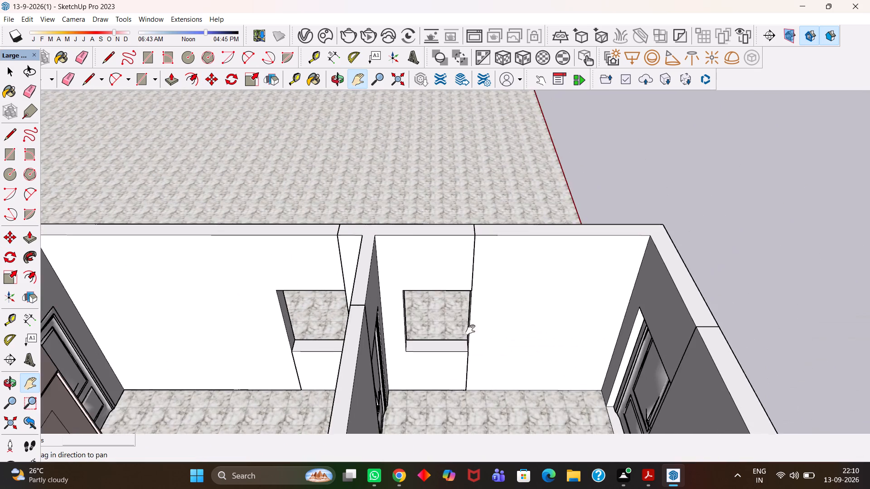
scroll(470, 330, "up", 8)
key("Escape")
left_click(486, 350)
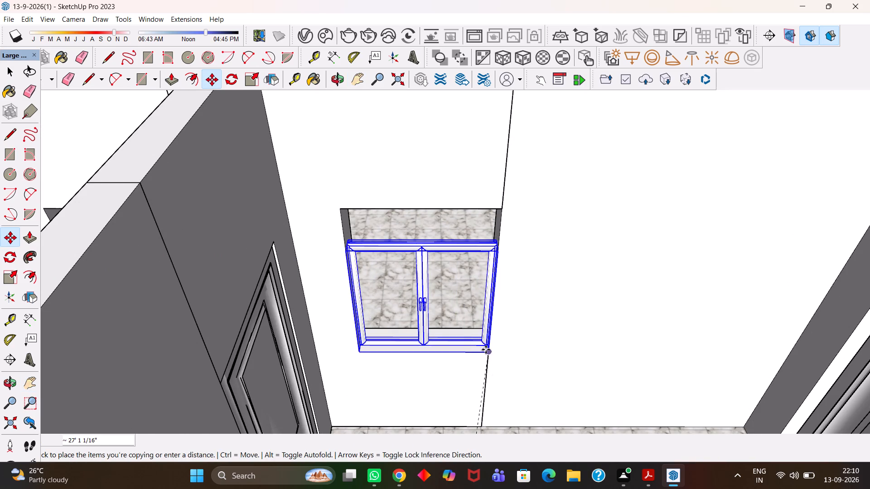
Scale the copied window's height up to meet the top edge of the sofa room's opening.
scroll(399, 280, "up", 4)
middle_click_drag(417, 260, 433, 292)
scroll(432, 292, "up", 1)
middle_click(433, 292)
scroll(436, 296, "down", 3)
key("s")
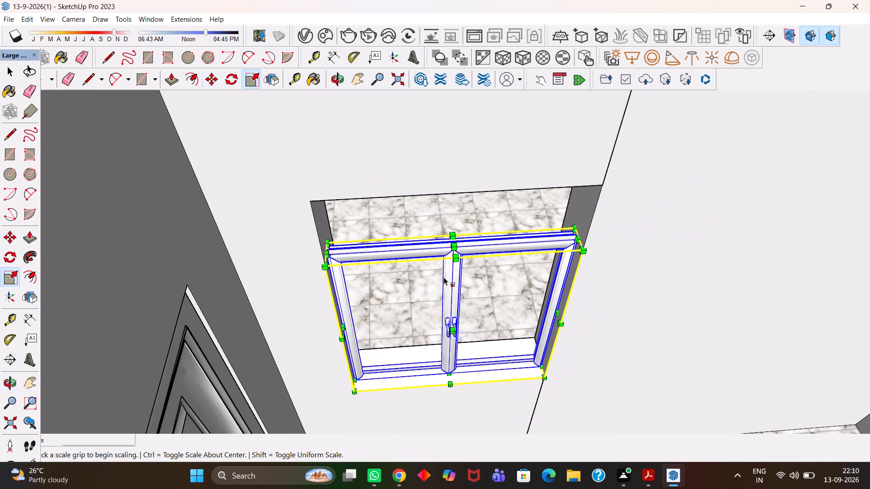
left_click(453, 243)
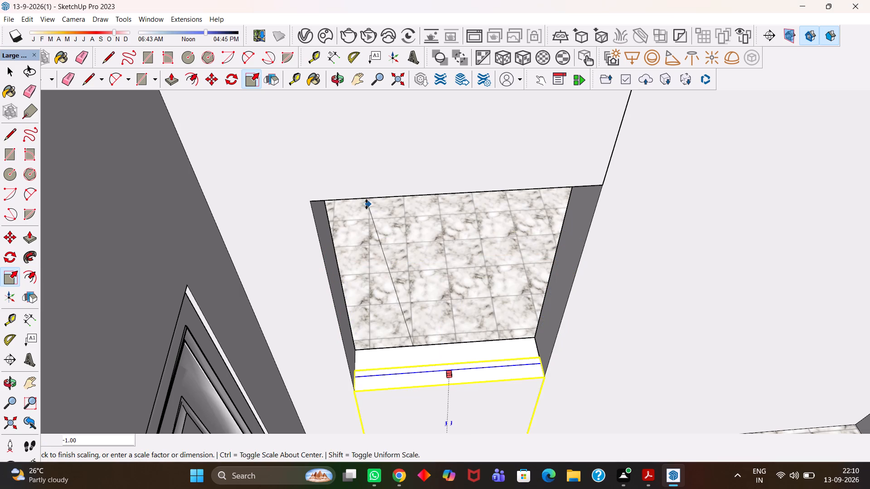
left_click(325, 202)
Copy the resized window by its bottom corner into the matching opening of the adjoining room with the pink wardrobe, and deselect it.
scroll(328, 223, "down", 3)
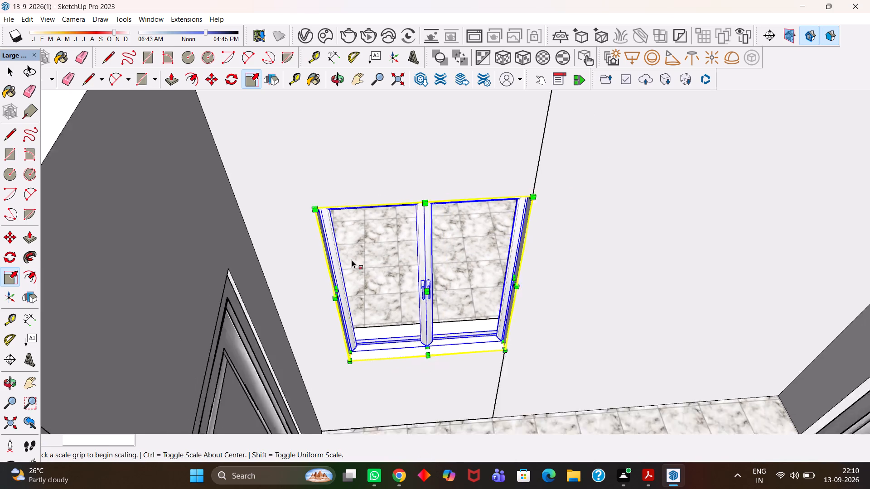
scroll(352, 260, "down", 2)
key("m")
left_click(466, 326)
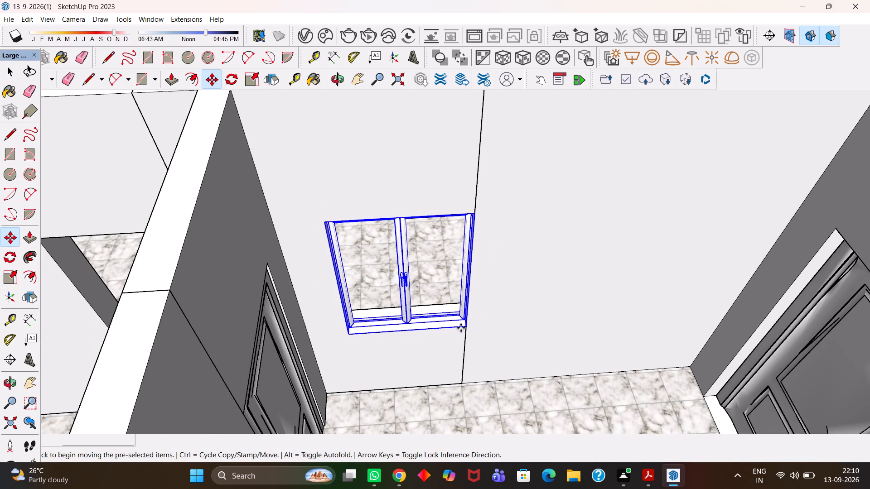
key("h")
scroll(396, 335, "down", 7)
left_click_drag(303, 346, 522, 292)
scroll(444, 275, "up", 4)
key("Escape")
left_click(471, 320)
scroll(471, 320, "down", 2)
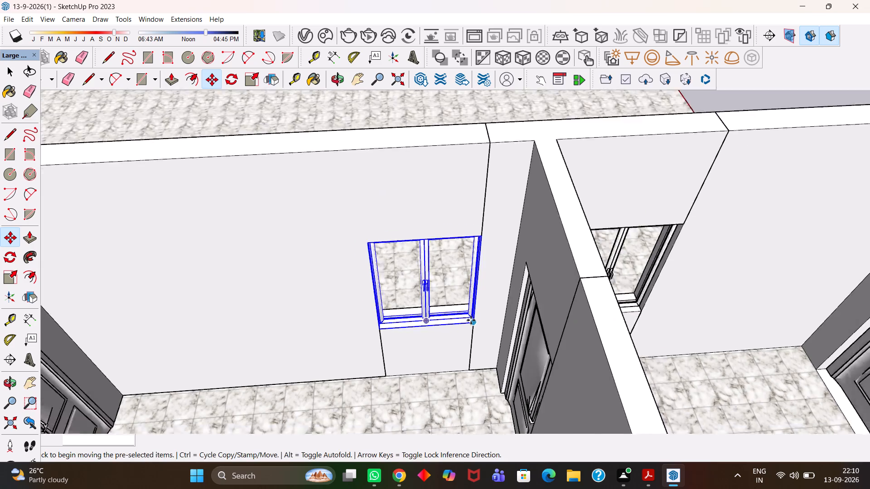
scroll(471, 320, "down", 5)
key("space")
scroll(470, 320, "down", 6)
left_click(602, 203)
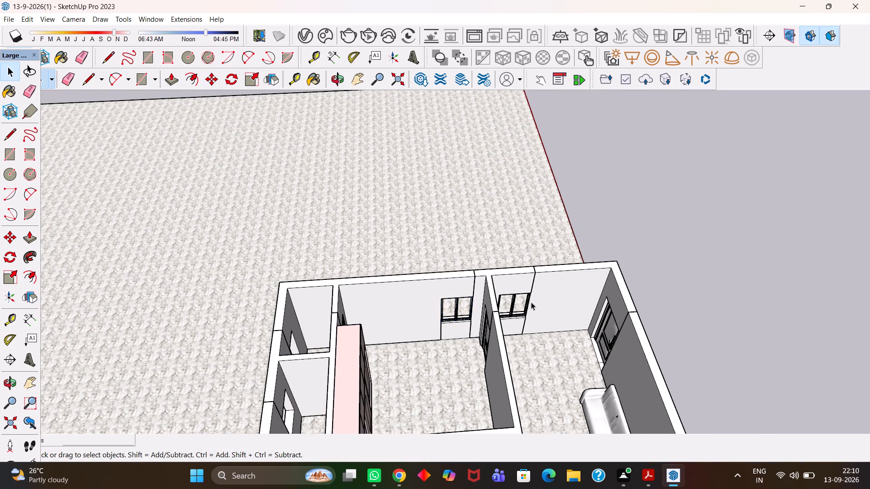
Survey the rooms and outer walls around the pink wardrobe for window openings that still lack frames.
scroll(514, 312, "up", 3)
key("h")
scroll(408, 337, "up", 6)
middle_click_drag(402, 340, 384, 343)
scroll(385, 342, "up", 1)
scroll(385, 346, "down", 6)
key("h")
left_click_drag(369, 339, 531, 328)
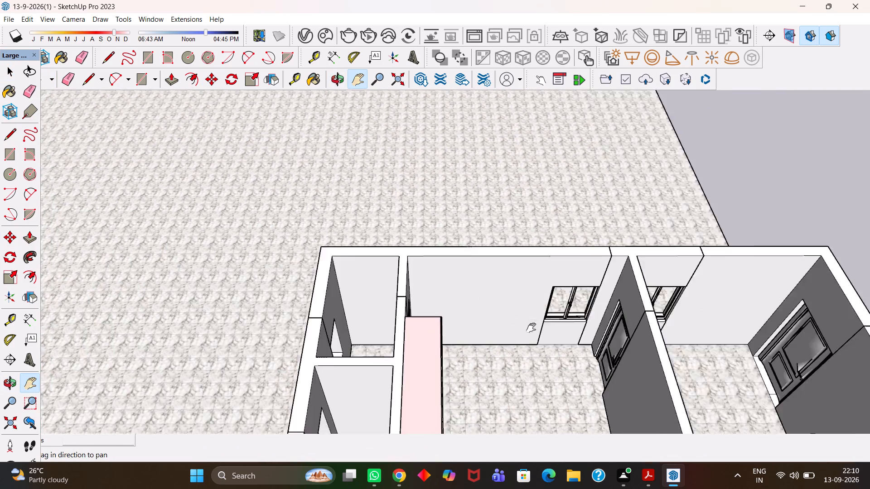
left_click_drag(531, 328, 546, 319)
scroll(385, 310, "up", 4)
middle_click_drag(490, 358, 567, 400)
scroll(580, 383, "up", 3)
middle_click_drag(592, 357, 559, 292)
scroll(424, 298, "down", 6)
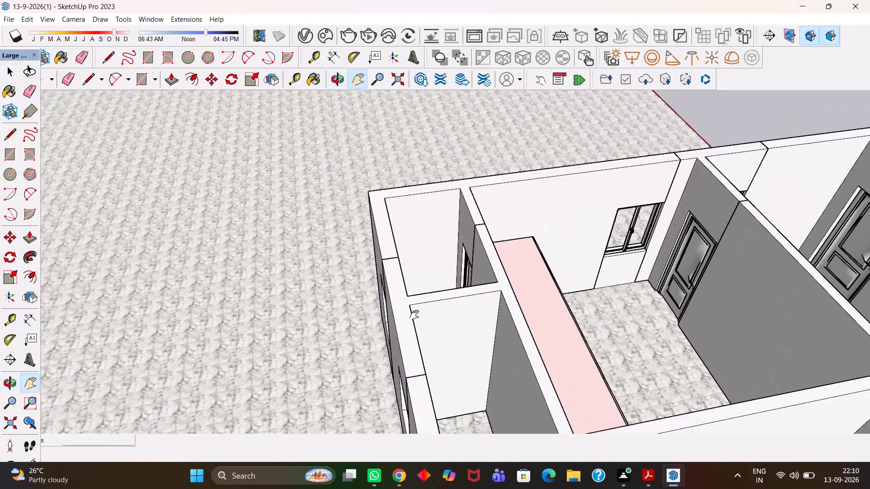
middle_click_drag(551, 300, 584, 267)
middle_click_drag(588, 263, 595, 260)
middle_click_drag(671, 252, 709, 309)
middle_click_drag(595, 264, 590, 244)
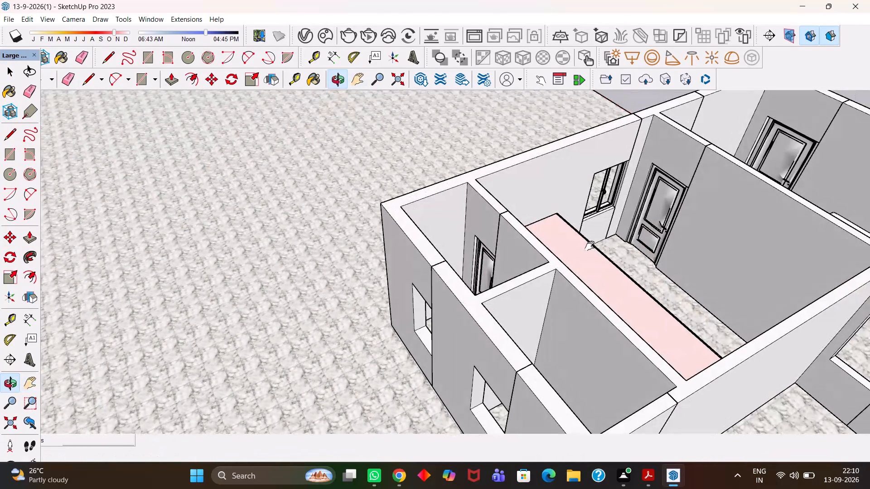
scroll(584, 264, "down", 5)
key("h")
left_click_drag(717, 247, 500, 300)
middle_click_drag(566, 300, 480, 285)
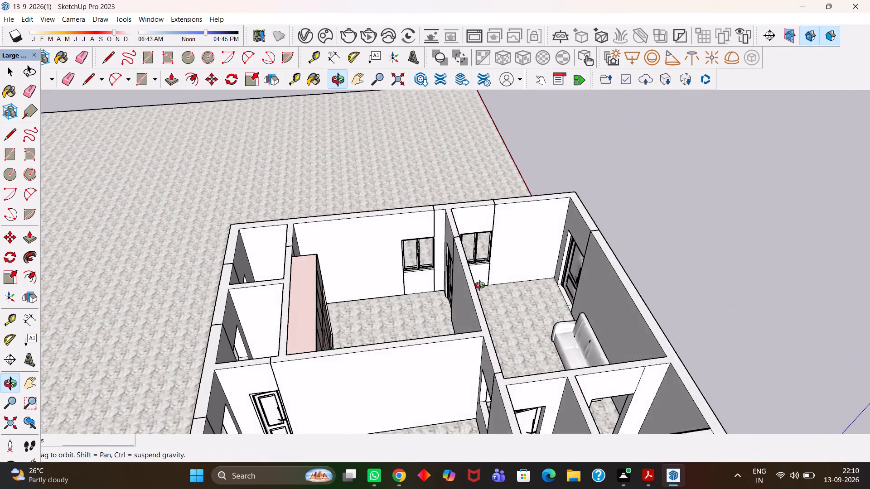
middle_click_drag(480, 285, 481, 287)
Copy the sofa room's window by its bottom corner about 24' to the sill of the small rooms' second outer opening from the corner.
scroll(481, 287, "up", 3)
key("space")
scroll(483, 270, "up", 3)
middle_click_drag(486, 267, 480, 266)
scroll(486, 267, "up", 3)
key("space")
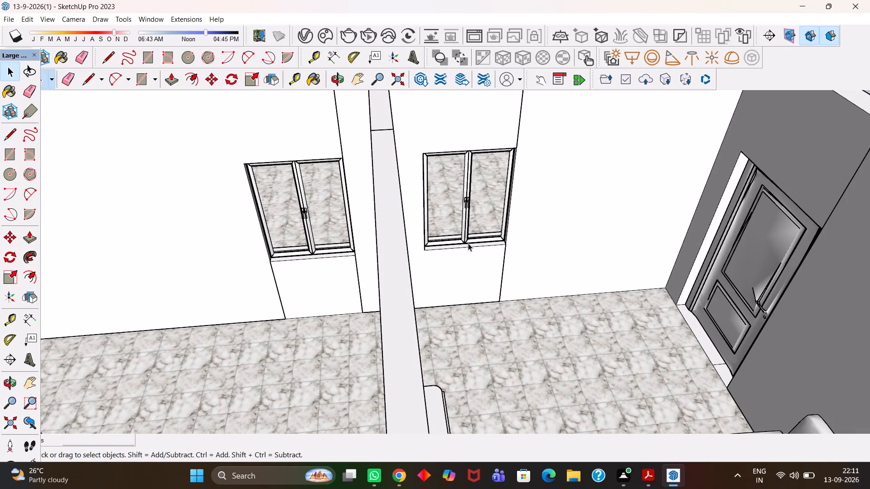
left_click(466, 239)
scroll(466, 239, "up", 3)
key("m")
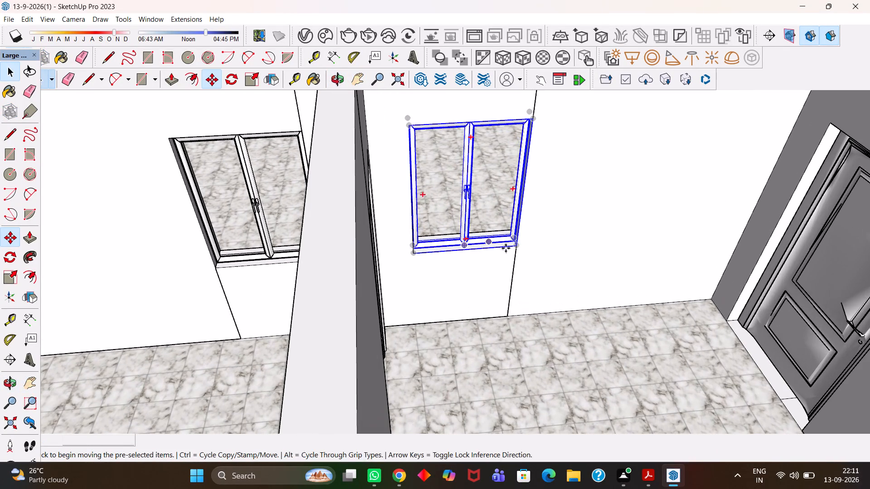
left_click(513, 245)
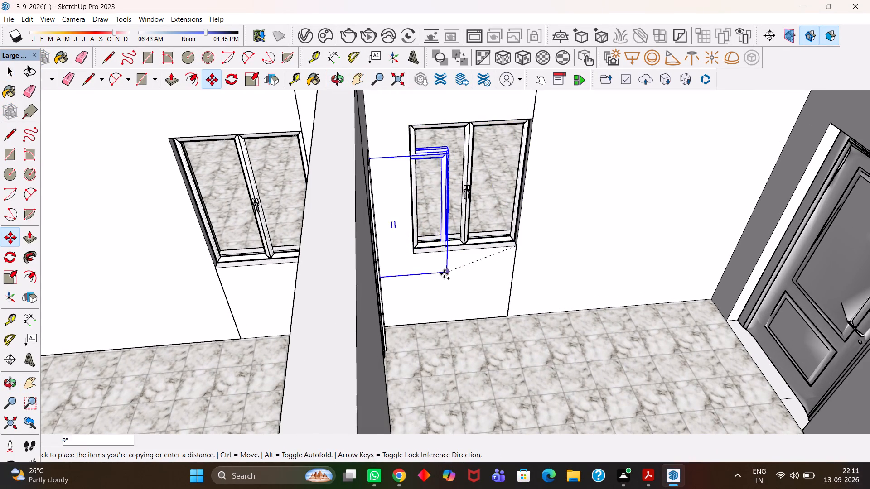
key("h")
scroll(400, 287, "down", 6)
left_click_drag(283, 306, 619, 209)
left_click_drag(491, 242, 728, 278)
middle_click_drag(574, 230, 612, 264)
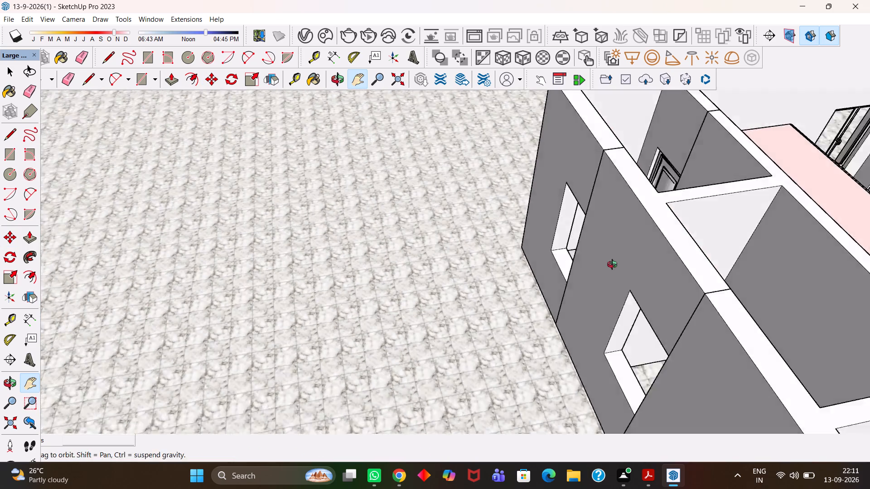
middle_click_drag(612, 264, 698, 282)
scroll(659, 277, "up", 3)
scroll(480, 255, "up", 3)
scroll(493, 189, "up", 2)
scroll(492, 185, "down", 4)
key("Escape")
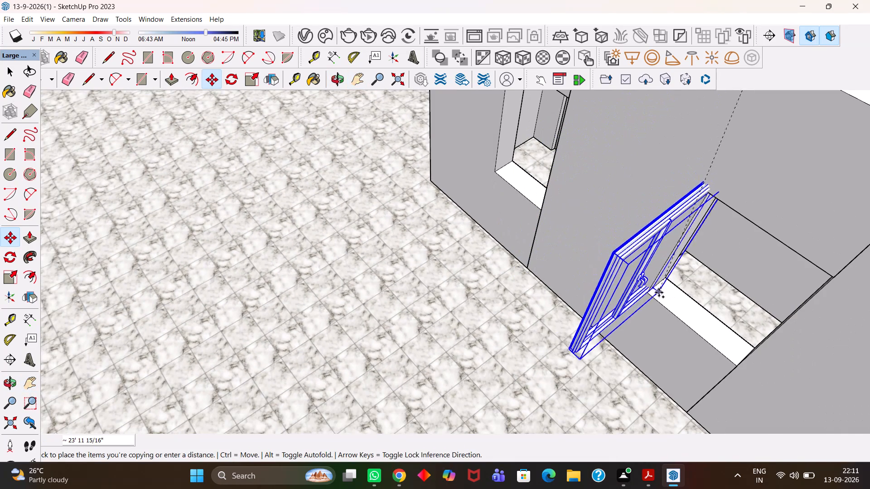
left_click(666, 294)
Rotate the copied window 90 degrees about its bottom corner so that it runs parallel to the small rooms' outer wall.
middle_click_drag(666, 295, 616, 262)
scroll(659, 296, "up", 1)
key("h")
scroll(616, 262, "up", 2)
left_click_drag(633, 286, 594, 245)
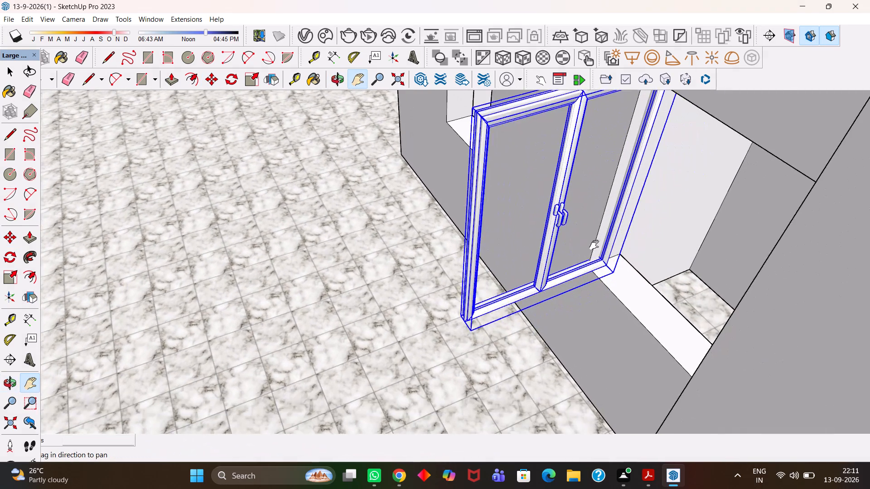
left_click_drag(594, 245, 594, 244)
scroll(626, 285, "up", 7)
scroll(621, 278, "down", 4)
middle_click_drag(613, 270, 606, 271)
scroll(606, 271, "up", 2)
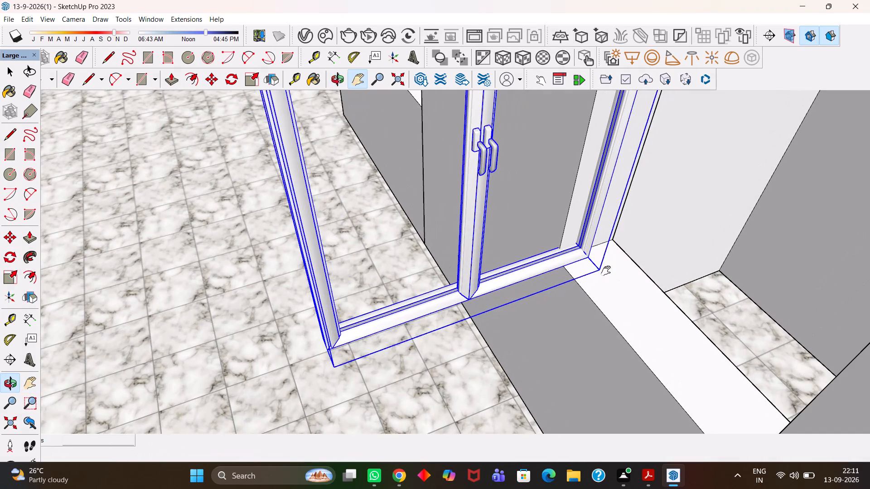
left_click(8, 259)
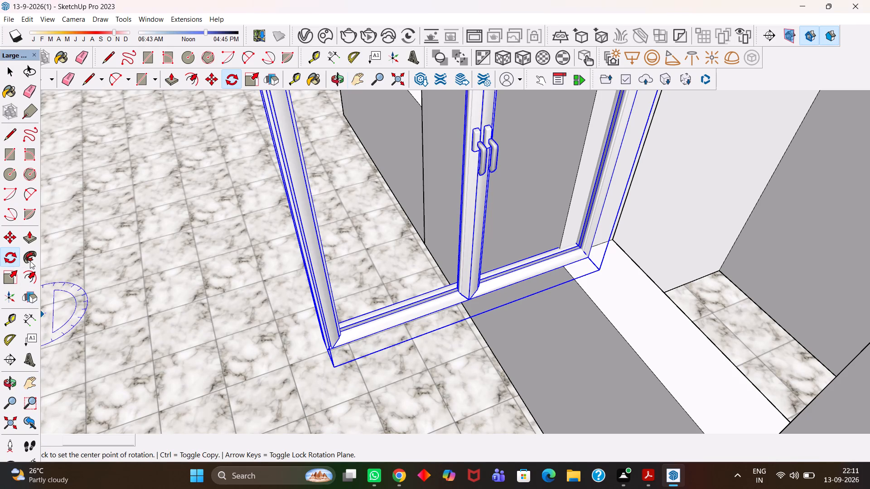
left_click(606, 267)
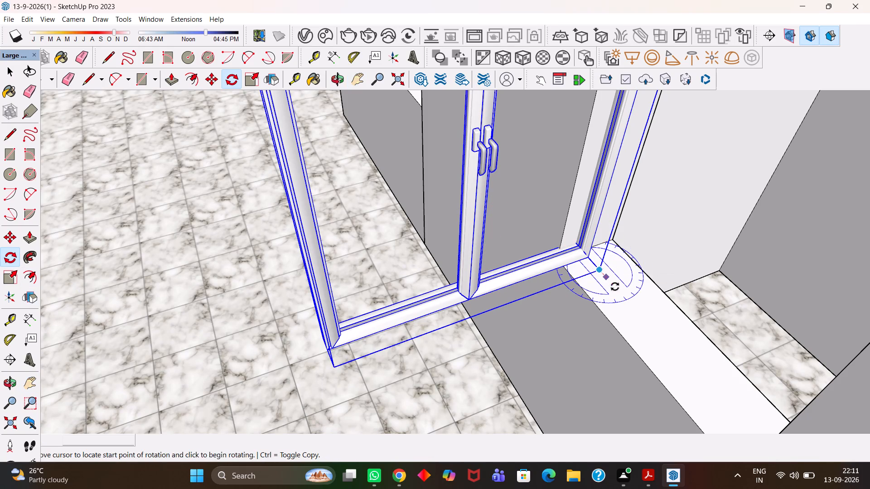
left_click(623, 307)
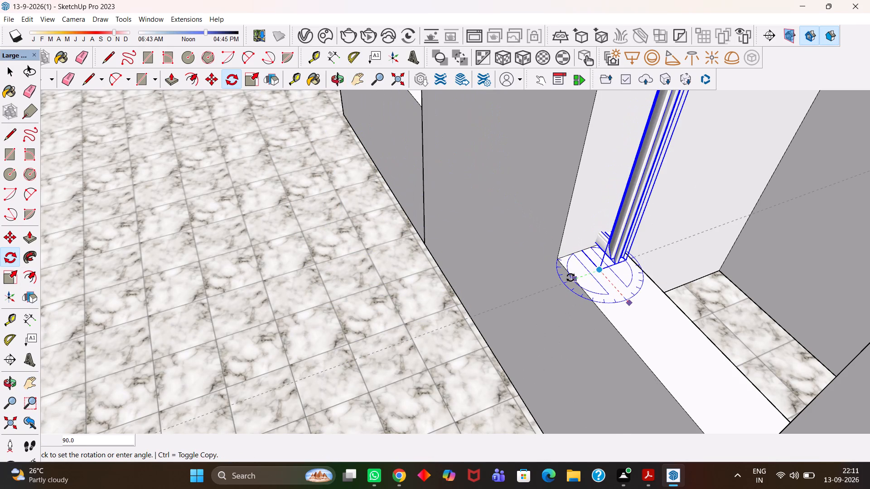
left_click(570, 277)
Move the rotated window about 2' 4" by its bottom corner to the outer corner at the opposite end of the sill.
middle_click_drag(605, 296, 636, 332)
key("h")
scroll(639, 335, "down", 4)
scroll(638, 331, "up", 3)
middle_click_drag(642, 333, 698, 348)
key("h")
left_click_drag(663, 301, 515, 301)
scroll(494, 300, "down", 5)
middle_click_drag(503, 314, 551, 310)
scroll(537, 310, "up", 3)
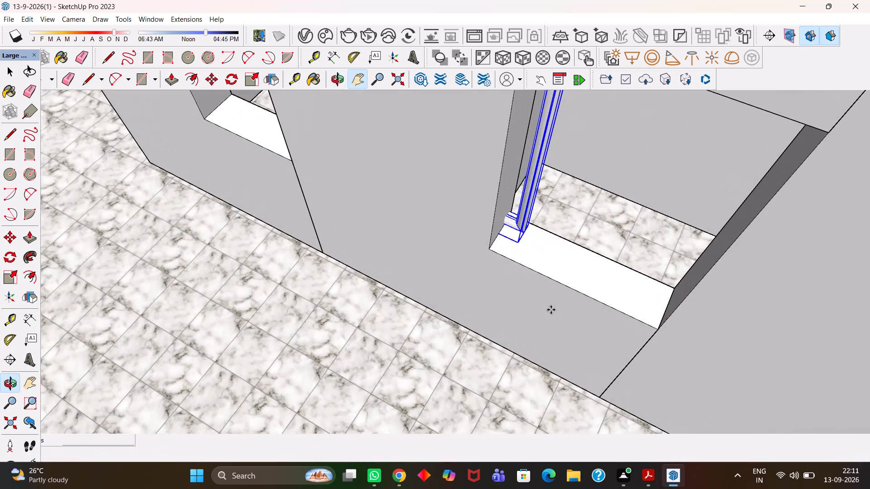
key("m")
left_click(516, 246)
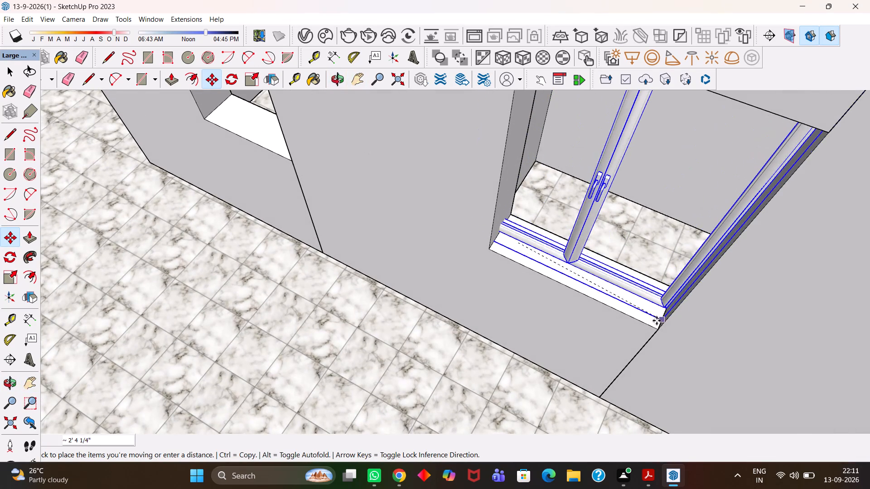
left_click(655, 327)
Scale the moved window to about 0.88 of its width and 0.96 of its height to fit the small rooms' second outer opening.
key("h")
scroll(632, 326, "down", 4)
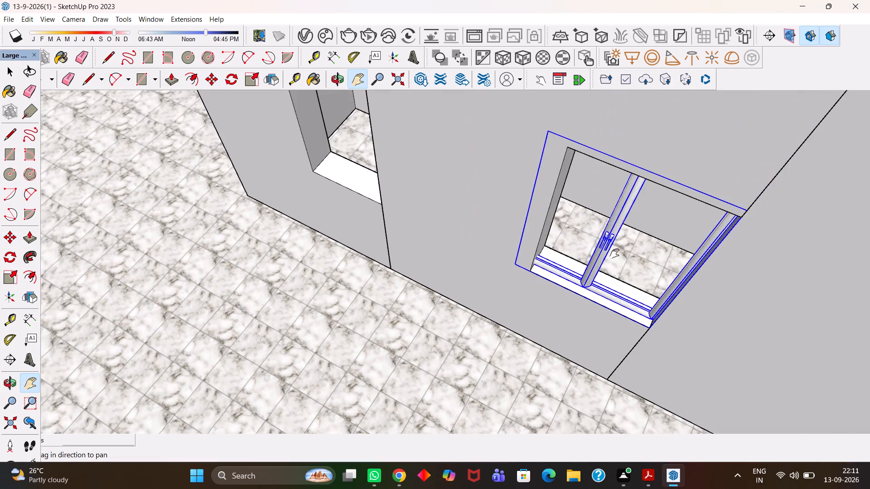
left_click_drag(611, 252, 522, 322)
middle_click_drag(512, 331, 519, 269)
scroll(499, 292, "up", 1)
key("s")
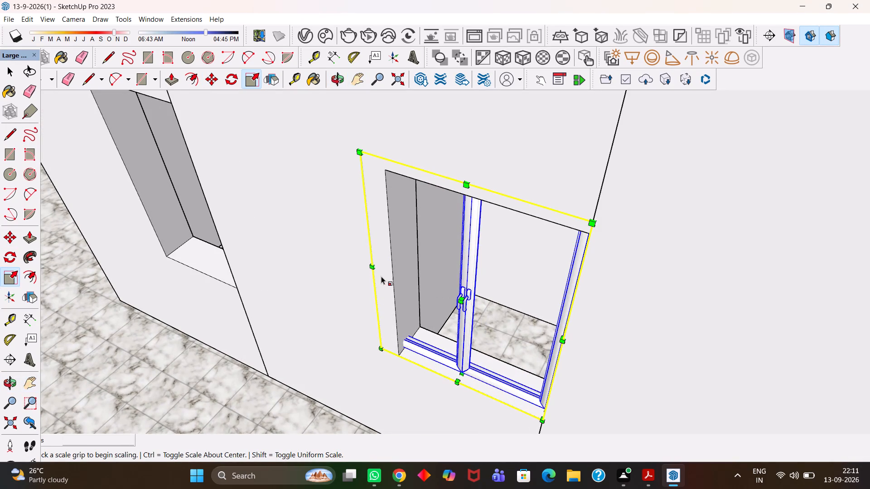
left_click(375, 257)
left_click(395, 274)
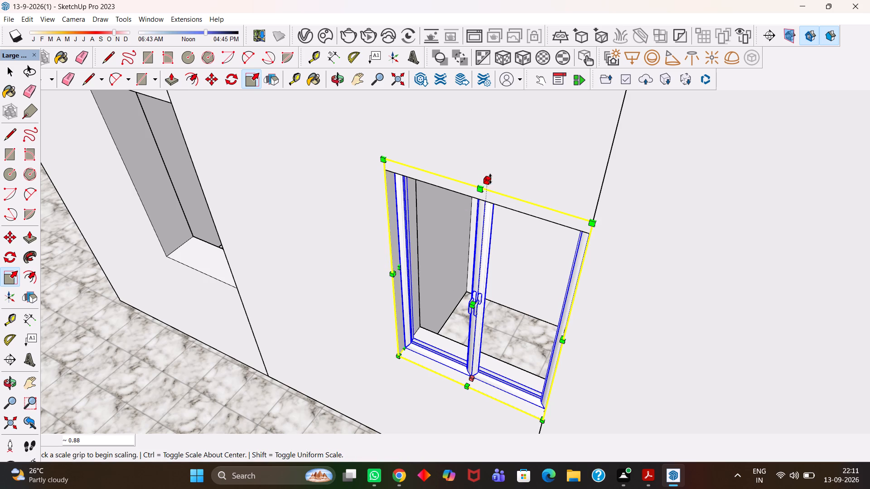
left_click(491, 178)
left_click(505, 206)
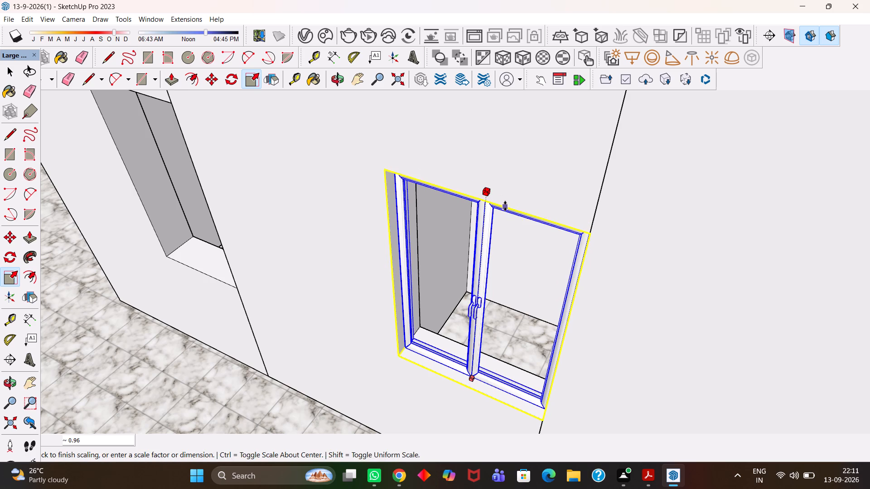
Copy the fitted window by its bottom outer corner about 6' 5" along the outer wall to the opening nearest the house corner.
scroll(495, 226, "down", 6)
middle_click_drag(498, 266, 578, 323)
scroll(579, 322, "up", 1)
key("m")
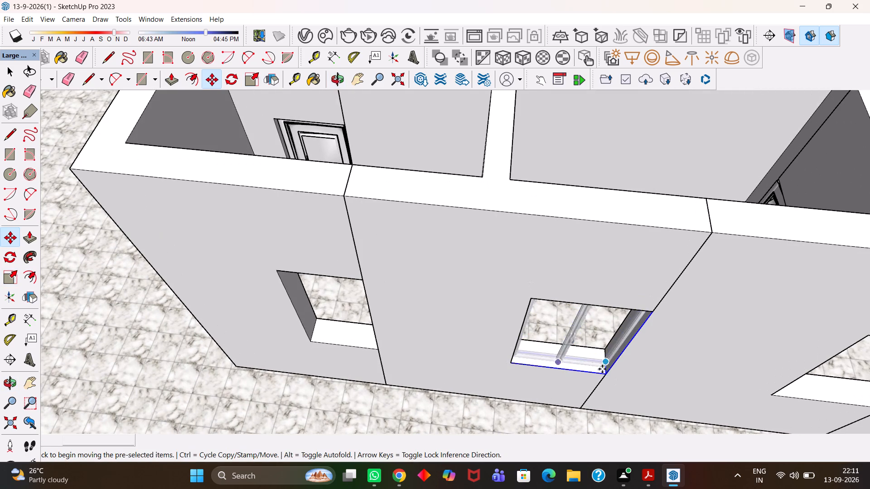
left_click(604, 373)
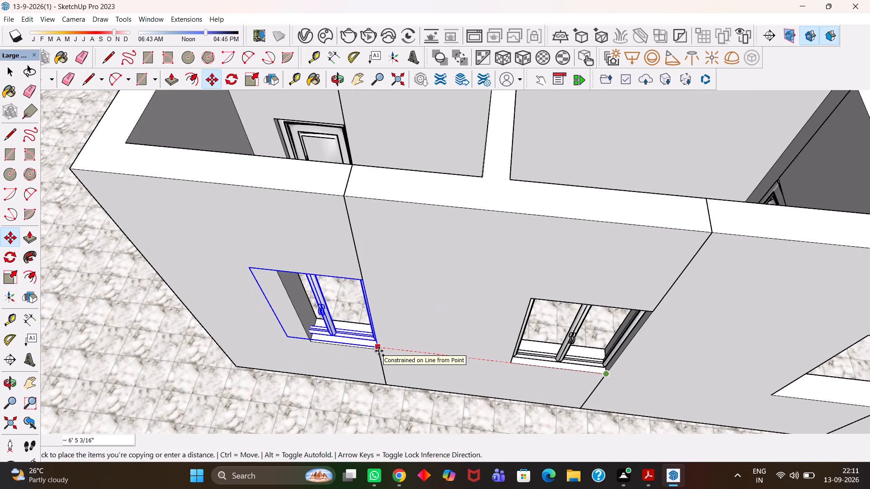
left_click(379, 351)
Move the copied window by its bottom corner onto the exact outer sill corner of the opening nearest the house corner.
key("h")
scroll(379, 351, "up", 4)
middle_click_drag(372, 355, 361, 291)
scroll(362, 302, "up", 2)
key("h")
left_click_drag(344, 273, 492, 345)
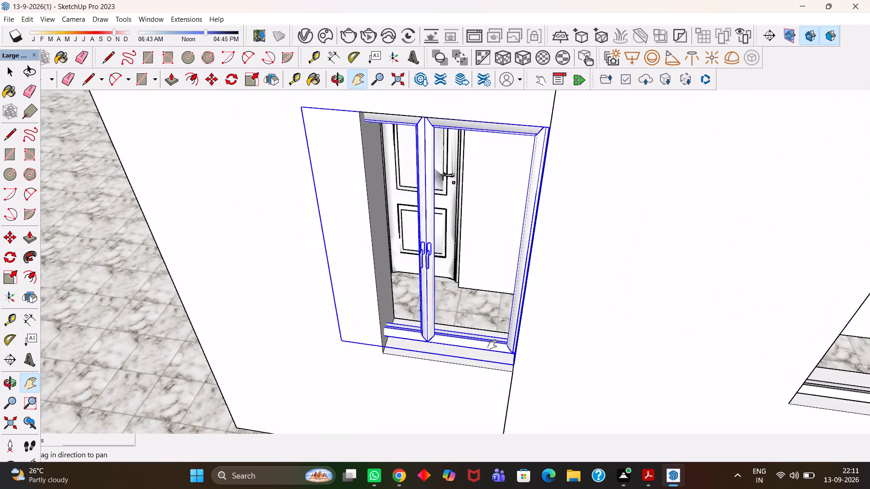
left_click_drag(492, 345, 489, 346)
scroll(481, 342, "down", 5)
scroll(475, 341, "up", 1)
middle_click_drag(489, 352, 537, 354)
middle_click(555, 351)
middle_click_drag(556, 351, 561, 354)
middle_click(562, 354)
scroll(562, 354, "up", 1)
key("m")
scroll(523, 355, "up", 3)
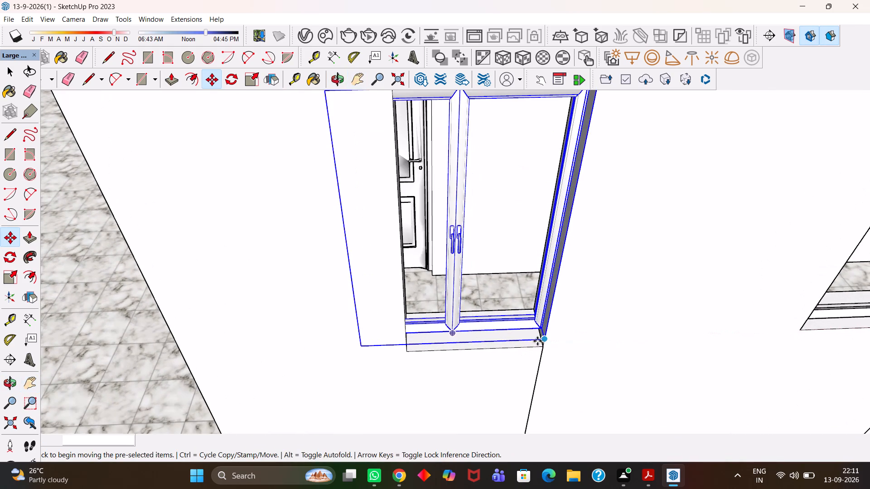
left_click(542, 341)
left_click(542, 350)
Scale the copied window narrower to the opening's far side and to about 1.04 of its height to reach the opening's head.
scroll(481, 335, "down", 2)
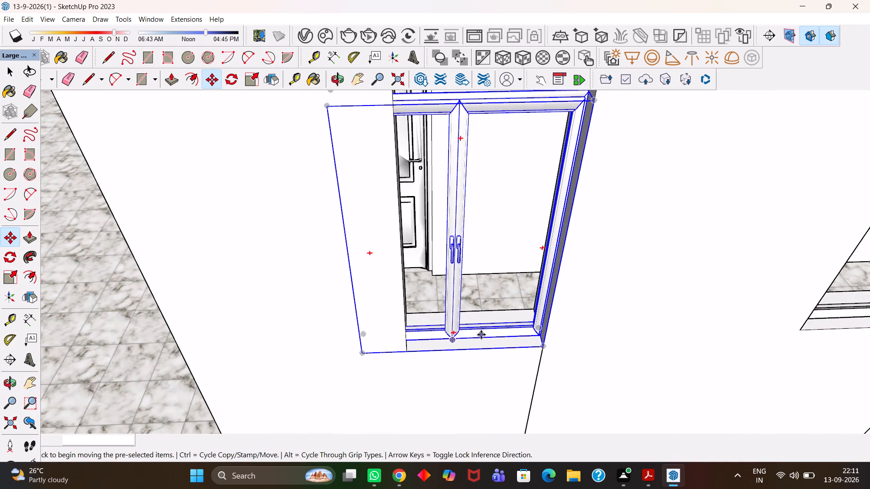
scroll(481, 335, "down", 3)
middle_click(450, 306)
scroll(450, 298, "up", 3)
key("s")
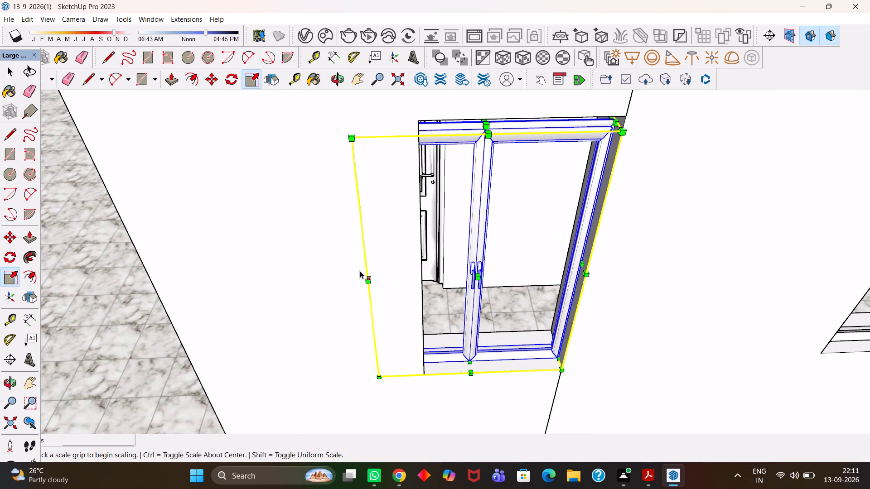
left_click(369, 273)
left_click_drag(416, 273, 422, 277)
scroll(427, 273, "down", 3)
key("h")
left_click_drag(448, 253, 449, 335)
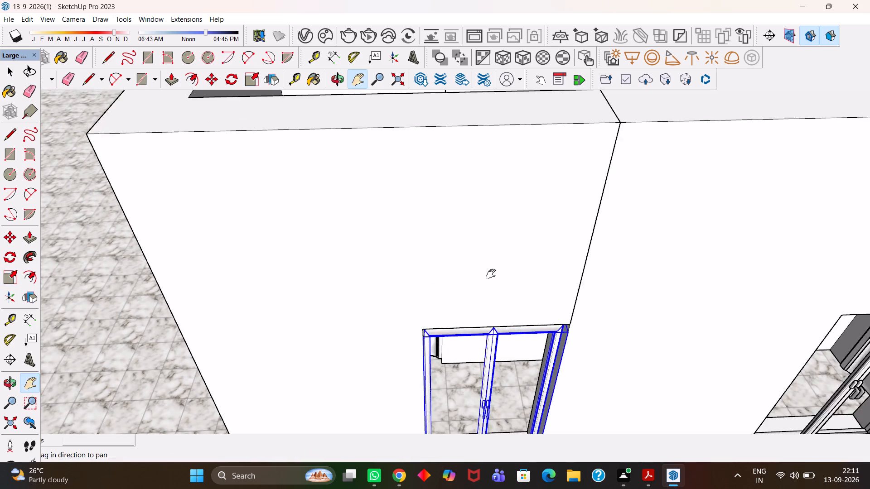
scroll(491, 273, "up", 3)
left_click_drag(493, 313, 467, 221)
middle_click_drag(458, 255, 439, 235)
key("s")
scroll(456, 259, "up", 2)
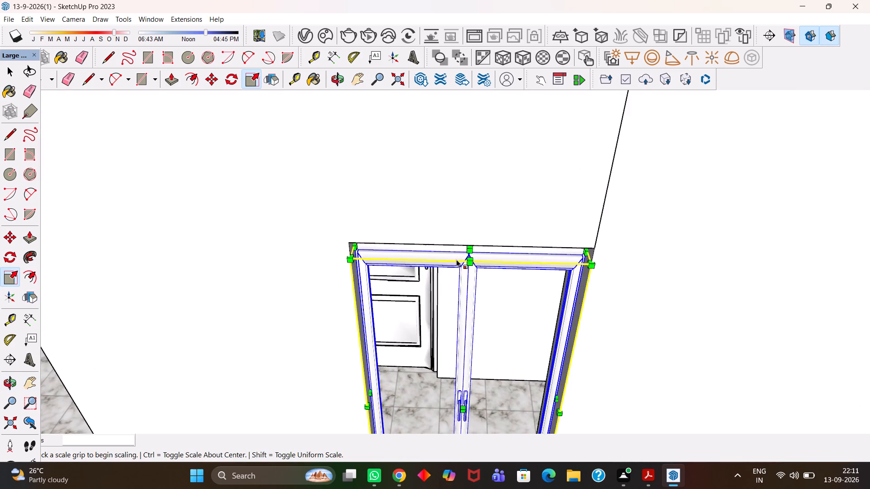
scroll(456, 259, "up", 1)
left_click(470, 246)
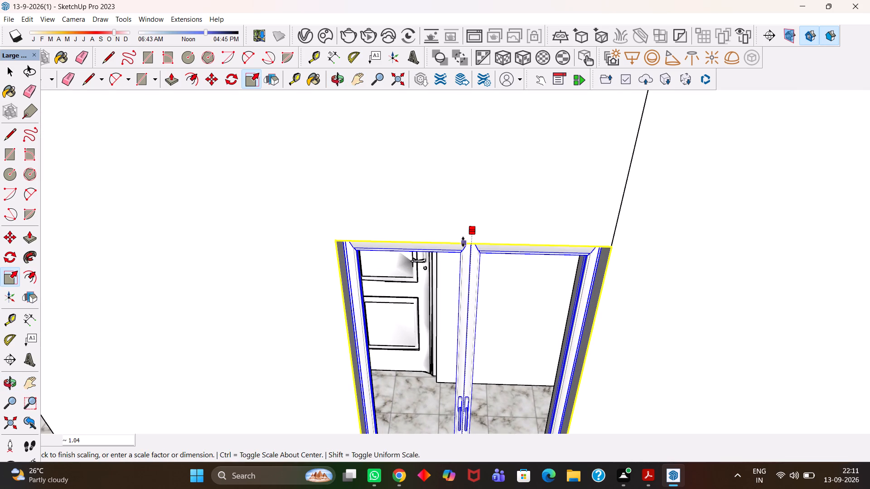
left_click(459, 242)
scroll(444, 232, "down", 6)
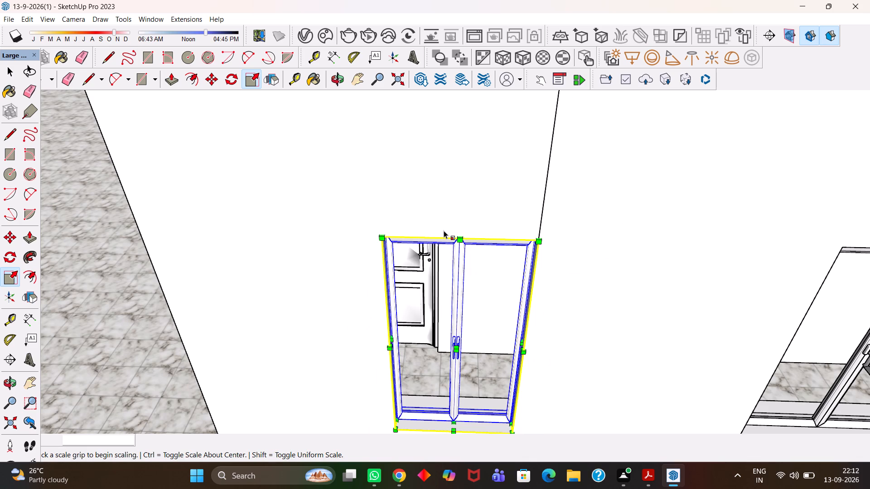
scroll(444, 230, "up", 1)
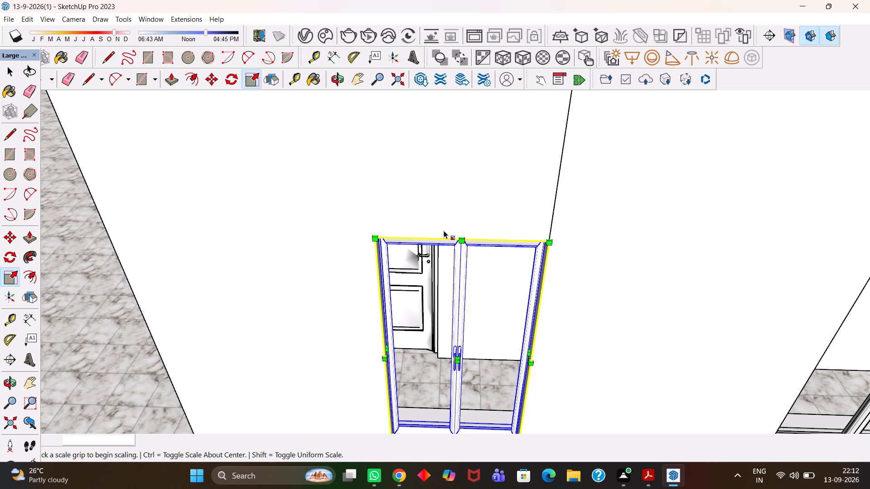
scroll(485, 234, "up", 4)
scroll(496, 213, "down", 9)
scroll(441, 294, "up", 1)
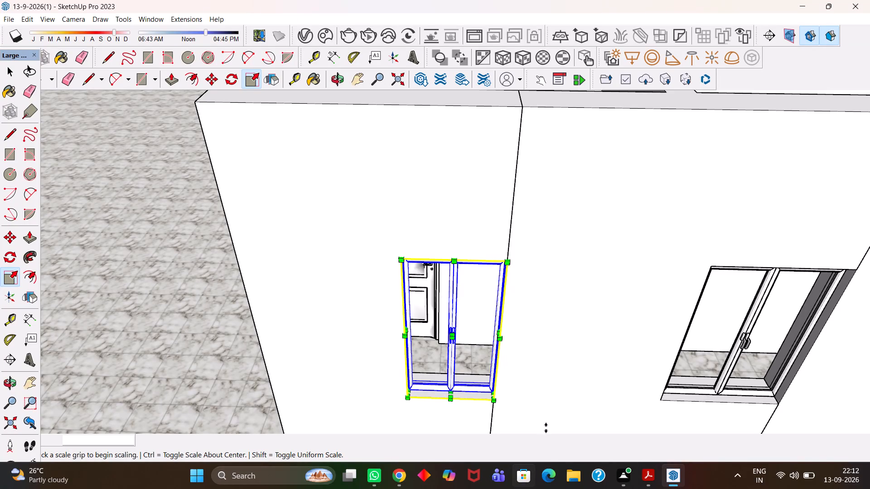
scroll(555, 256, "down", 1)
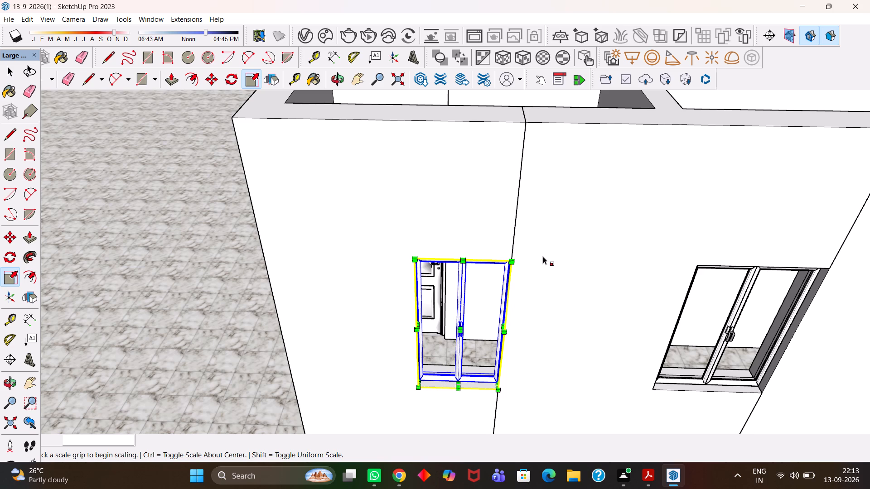
Examine how the scaled window fits the head, sides and sill of the opening nearest the house corner.
scroll(713, 168, "up", 1)
scroll(394, 427, "up", 3)
scroll(436, 338, "down", 4)
scroll(453, 309, "up", 4)
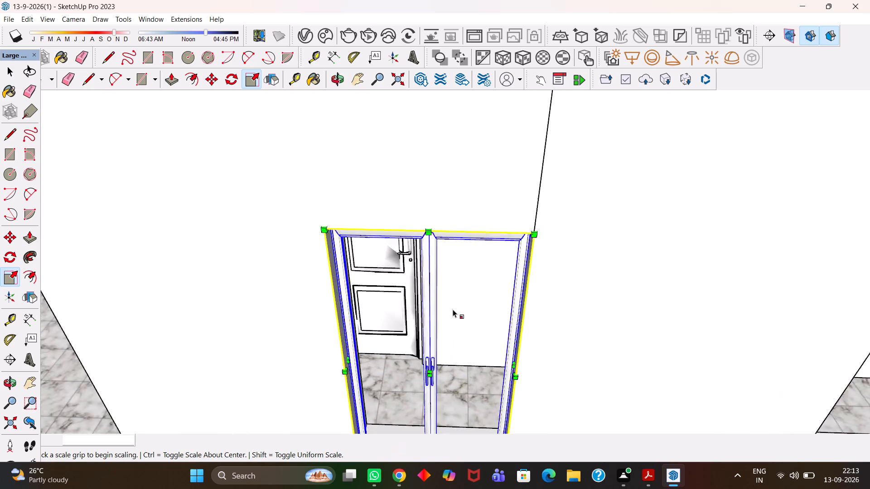
scroll(453, 309, "up", 4)
scroll(419, 290, "down", 9)
scroll(412, 269, "up", 1)
middle_click_drag(436, 316, 449, 359)
scroll(445, 351, "down", 2)
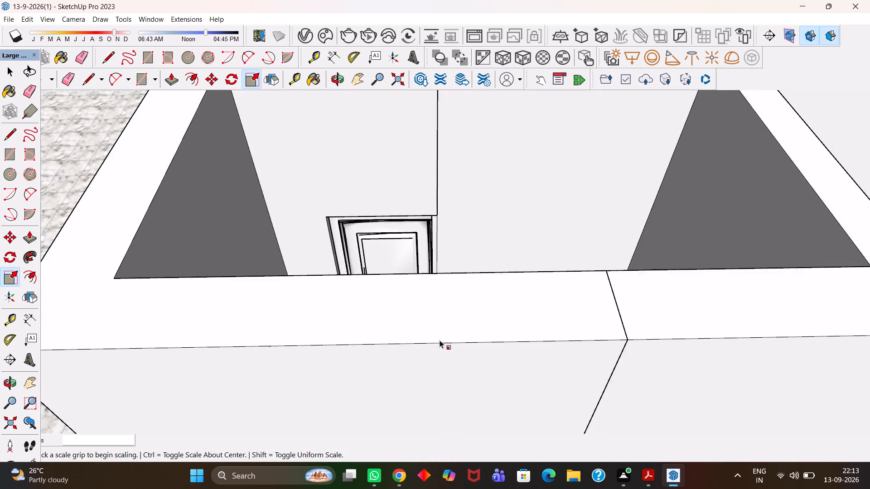
scroll(440, 340, "down", 4)
scroll(438, 333, "up", 4)
key("h")
left_click_drag(449, 430, 415, 266)
key("h")
scroll(413, 267, "down", 4)
scroll(417, 331, "up", 2)
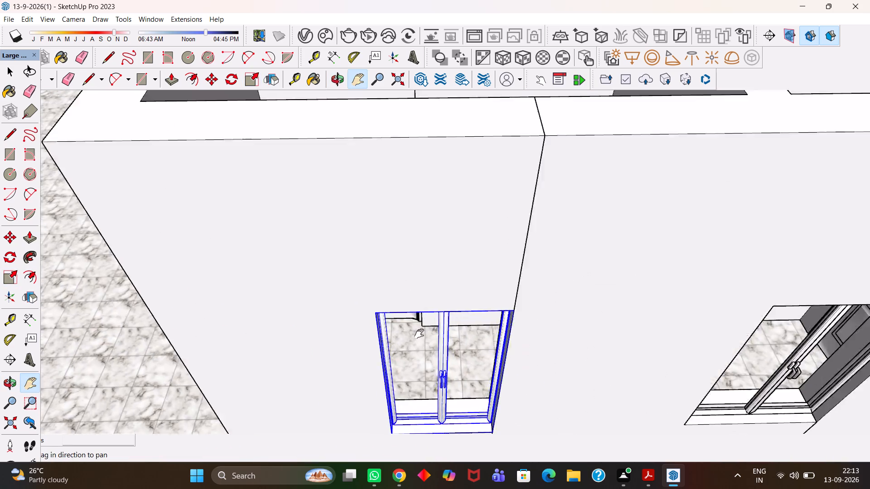
scroll(419, 334, "up", 3)
left_click_drag(433, 343, 391, 246)
scroll(390, 249, "down", 6)
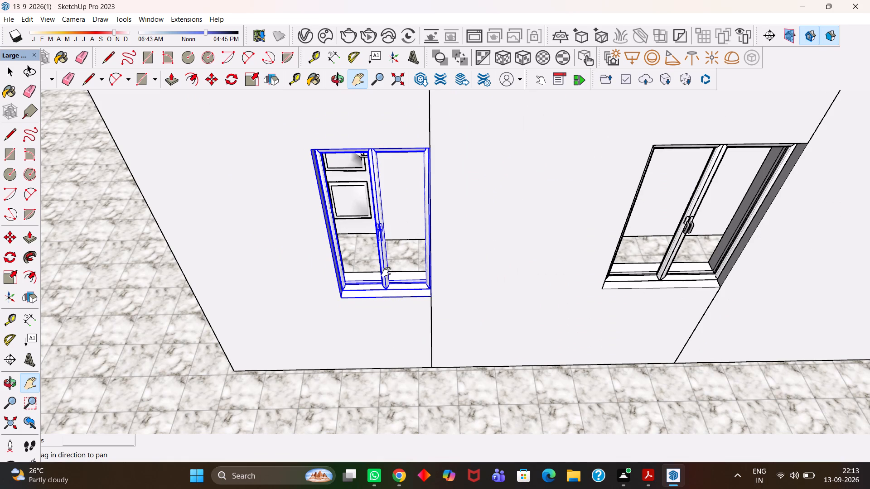
scroll(386, 272, "down", 6)
scroll(386, 272, "up", 7)
key("h")
left_click_drag(385, 275, 436, 324)
scroll(436, 324, "down", 5)
scroll(430, 321, "up", 1)
middle_click(457, 367)
middle_click_drag(453, 367, 458, 372)
scroll(457, 371, "up", 1)
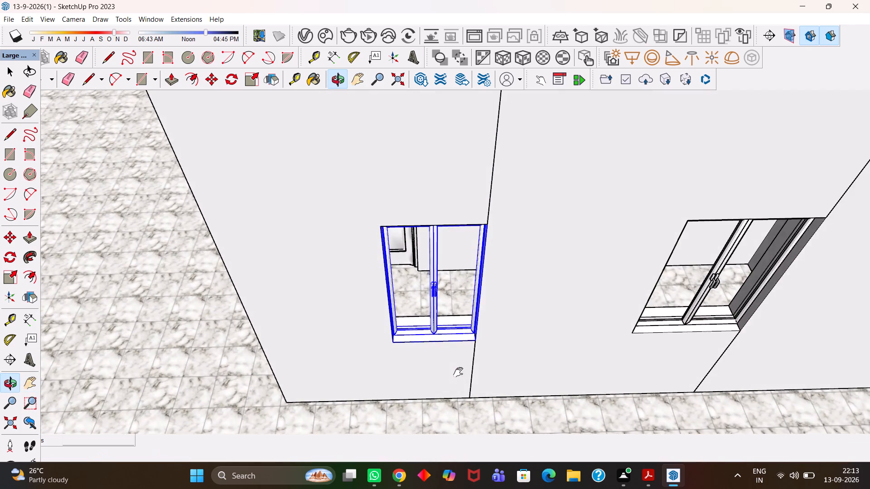
Copy the second opening's window by its bottom outer corner to the matching sill corner of the third opening in the same outer wall.
scroll(458, 372, "up", 1)
key("m")
scroll(458, 372, "down", 8)
key("h")
left_click_drag(505, 332, 351, 291)
key("h")
scroll(360, 306, "up", 4)
key("h")
left_click_drag(466, 308, 386, 331)
key("space")
scroll(387, 330, "up", 3)
left_click(381, 325)
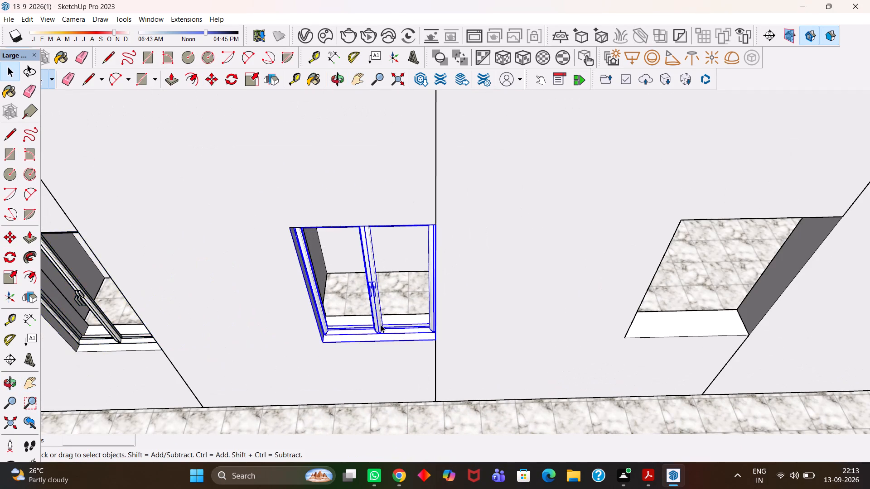
scroll(381, 325, "up", 5)
key("m")
left_click(470, 349)
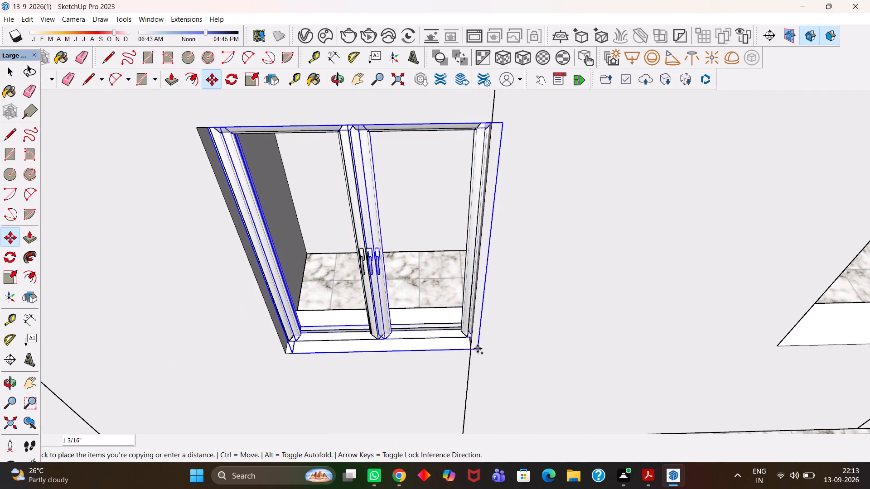
key("h")
scroll(493, 351, "down", 5)
left_click_drag(565, 335, 379, 349)
left_click_drag(546, 333, 420, 336)
scroll(490, 338, "up", 2)
key("Escape")
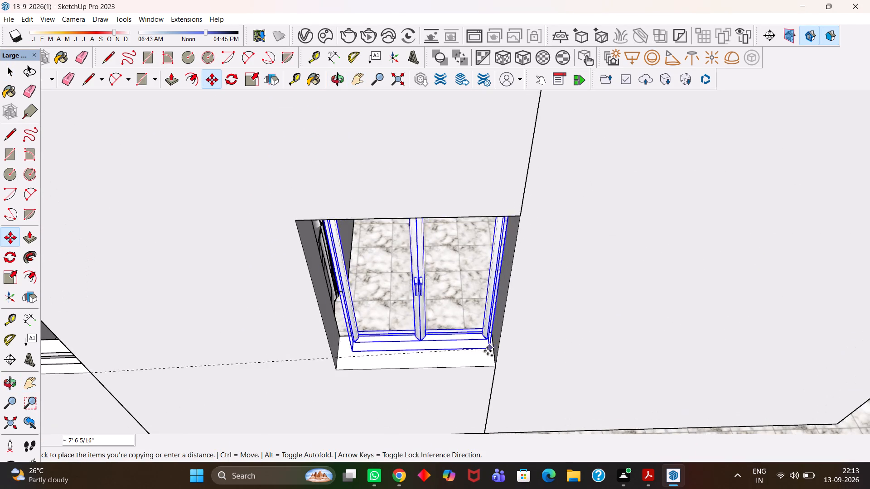
left_click(495, 366)
Scale the third opening's window to about 1.13 of its width and adjust its height to the opening's head.
scroll(486, 359, "down", 4)
key("h")
left_click_drag(447, 314, 450, 331)
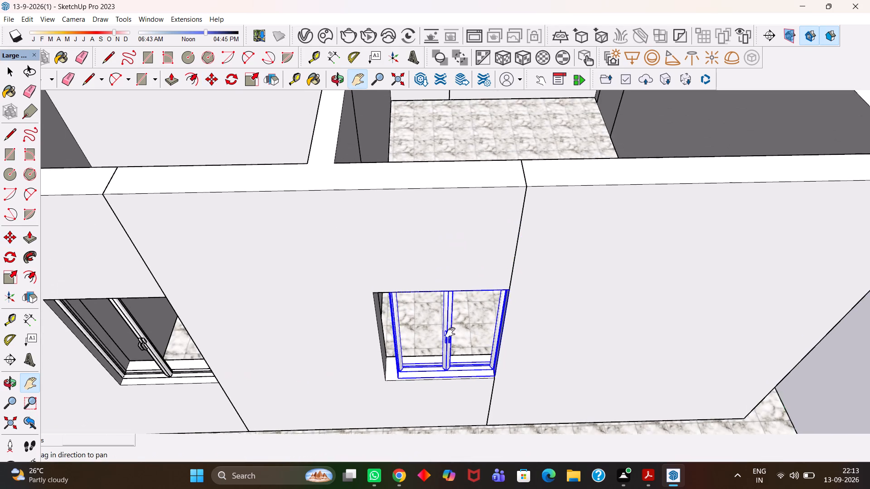
scroll(450, 336, "up", 3)
key("s")
left_click(377, 331)
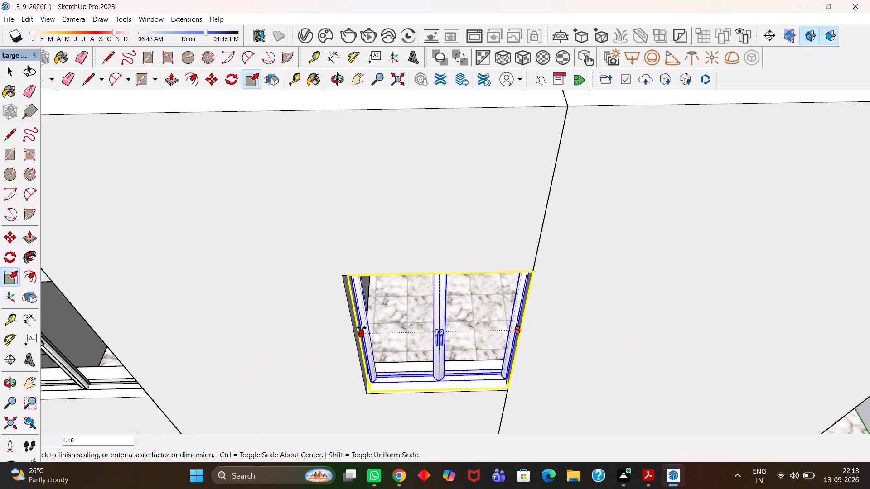
left_click(352, 321)
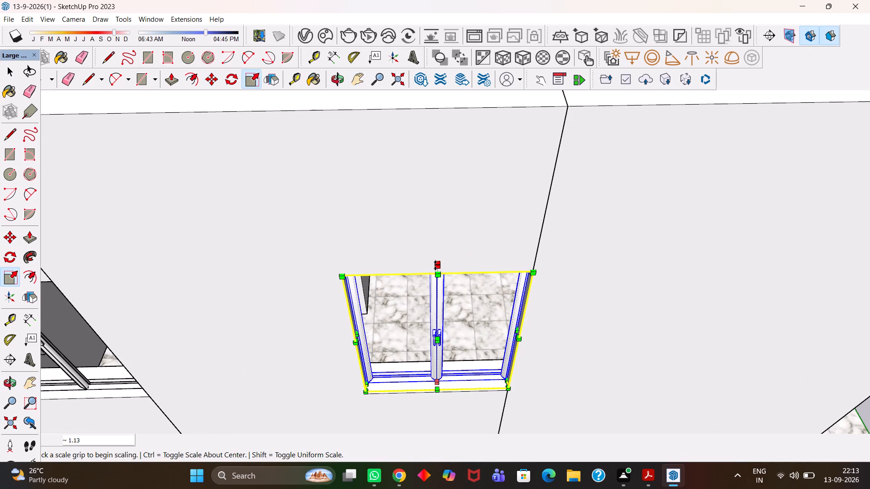
left_click(436, 265)
left_click(403, 275)
Copy the third opening's window by its bottom corner to the sill corner of the empty opening in the large room's opposite wall.
key("h")
scroll(401, 277, "down", 4)
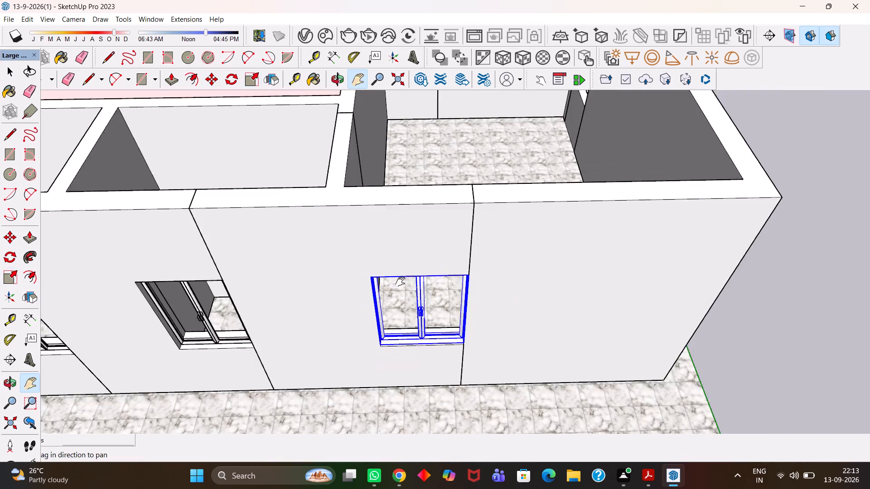
scroll(400, 282, "down", 8)
scroll(416, 268, "up", 1)
middle_click_drag(413, 302, 413, 322)
middle_click_drag(413, 322, 416, 331)
key("h")
scroll(417, 329, "up", 1)
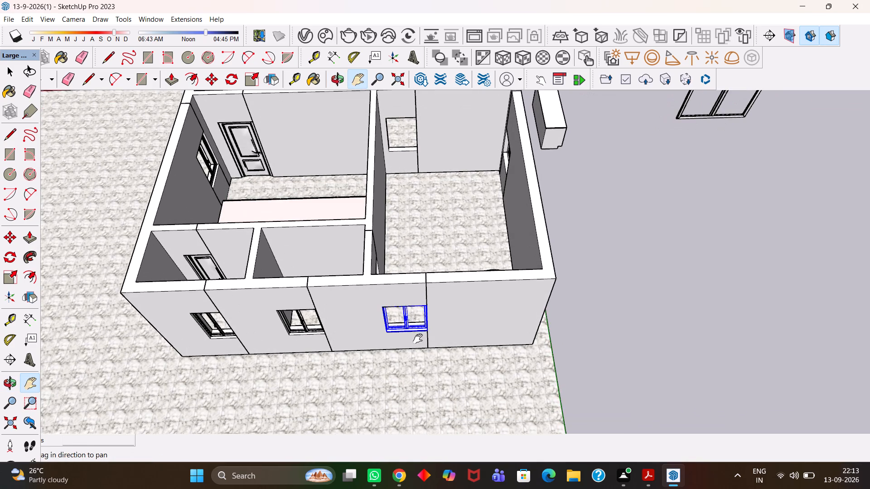
scroll(418, 340, "up", 6)
key("m")
left_click(438, 321)
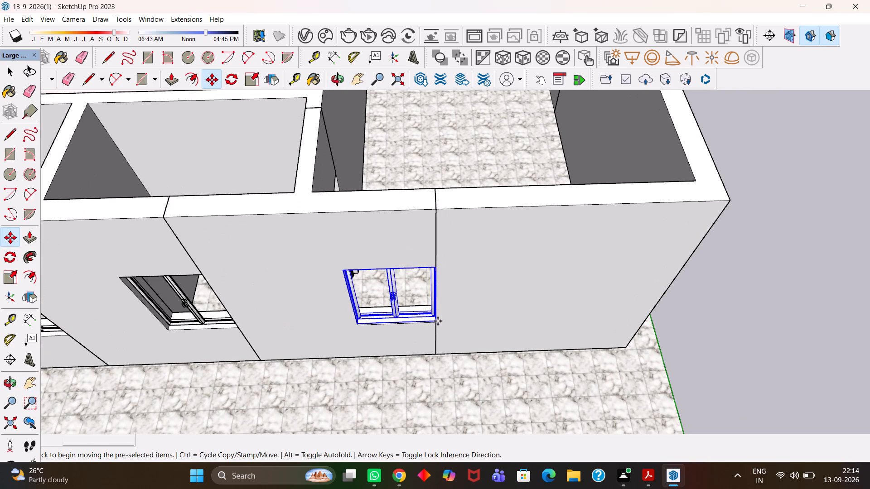
scroll(427, 304, "down", 6)
key("h")
left_click_drag(411, 246, 419, 397)
scroll(427, 288, "up", 10)
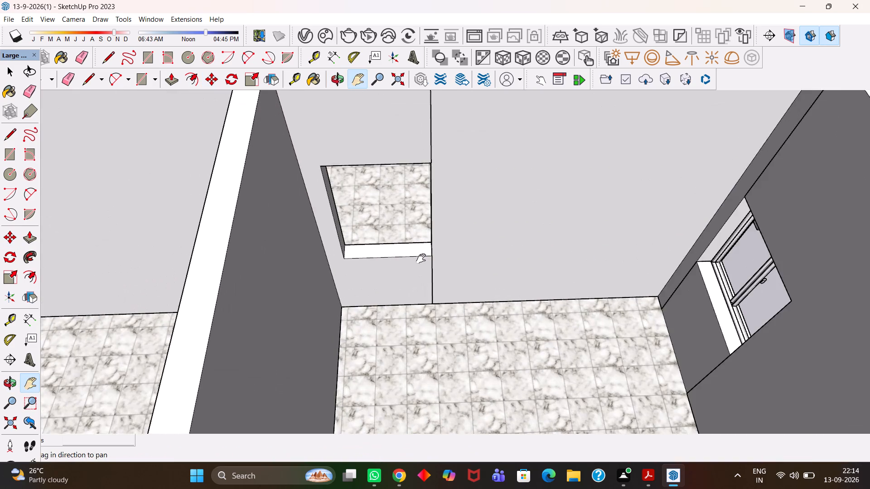
scroll(421, 259, "up", 4)
key("Escape")
left_click(438, 257)
Scale the copied window in the large room's opening to about 0.88 of its width to fit between the jambs.
key("h")
scroll(438, 259, "down", 5)
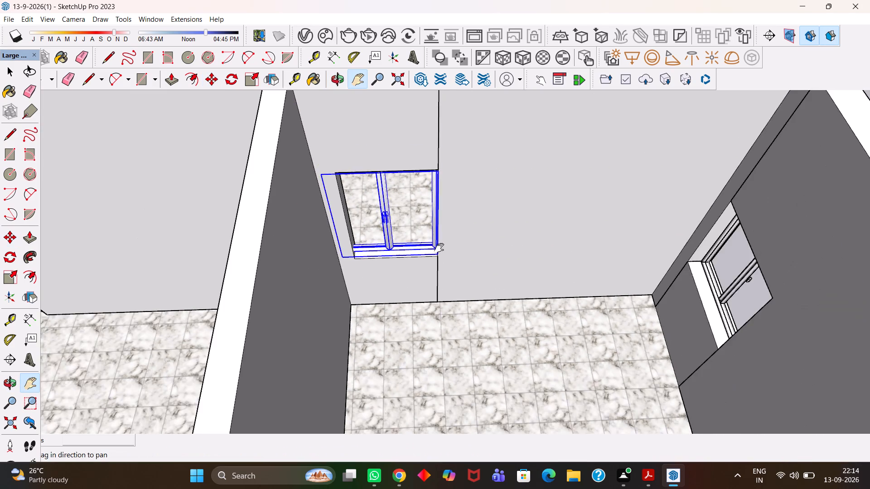
left_click_drag(433, 222, 433, 316)
scroll(384, 304, "up", 5)
key("s")
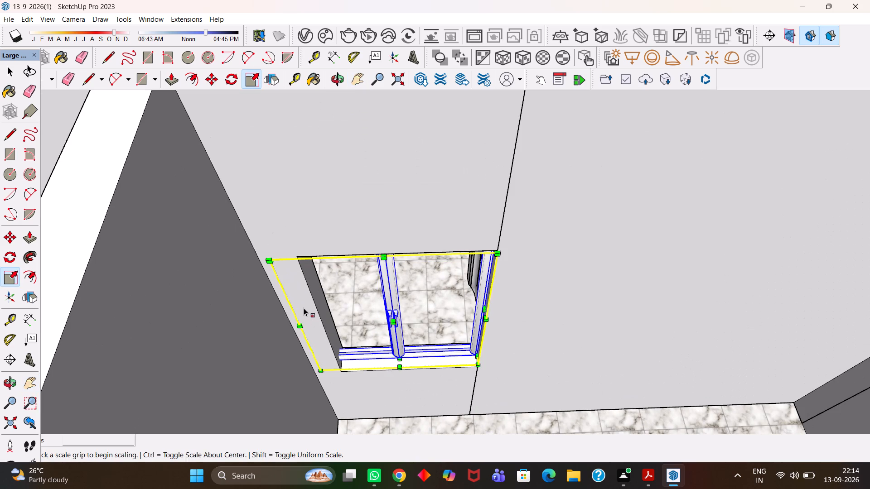
left_click(301, 315)
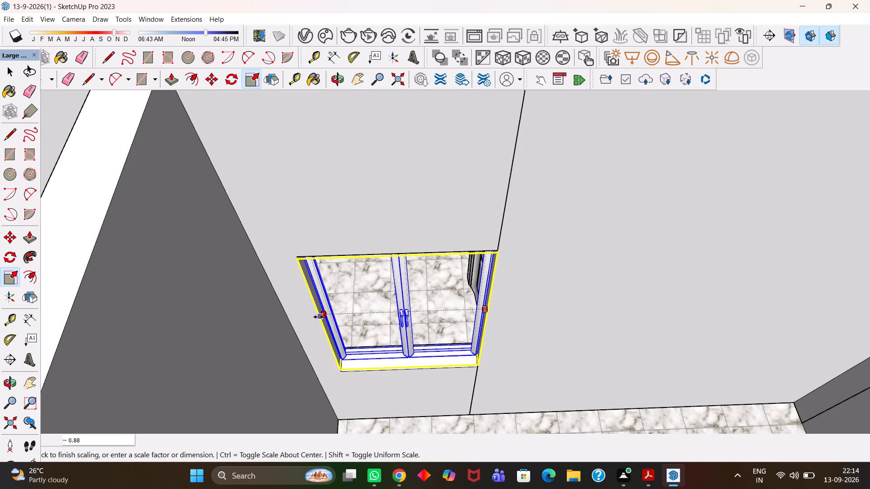
left_click(319, 317)
scroll(362, 245, "up", 4)
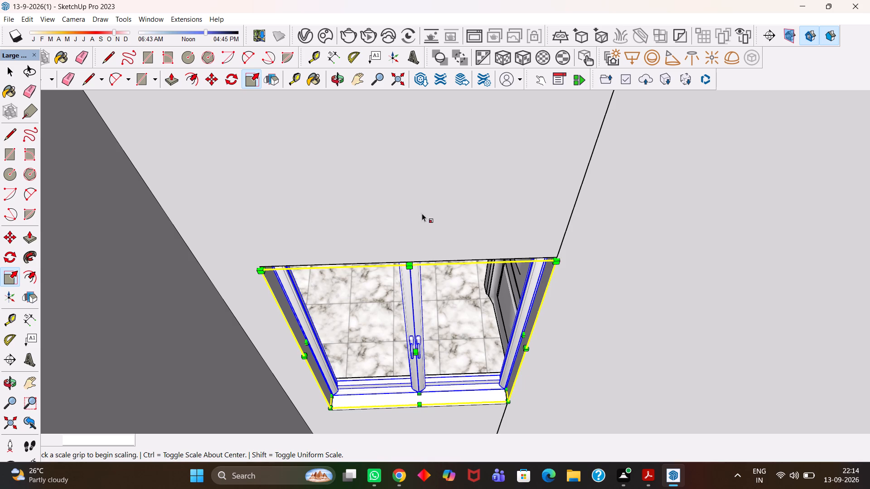
scroll(423, 211, "up", 2)
scroll(430, 208, "down", 12)
key("h")
scroll(435, 287, "down", 9)
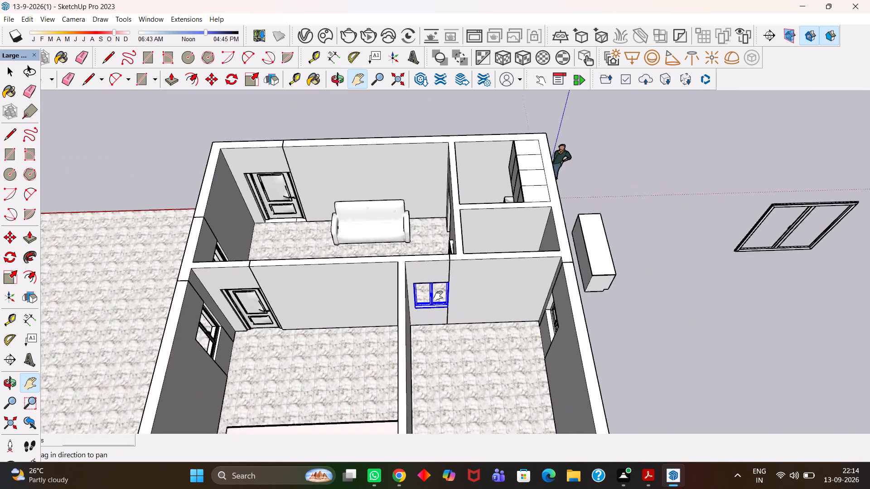
scroll(438, 296, "down", 2)
middle_click_drag(435, 296, 416, 273)
scroll(416, 273, "up", 3)
key("space")
left_click(637, 350)
Examine the doors and windows of the sofa room and the adjoining rooms from above.
scroll(285, 227, "up", 4)
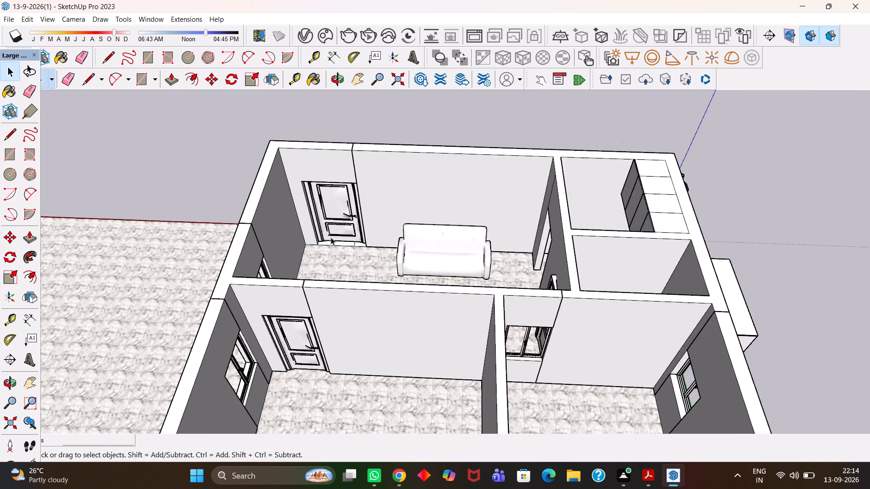
scroll(359, 245, "down", 6)
key("h")
scroll(443, 244, "up", 2)
middle_click_drag(441, 282, 510, 426)
scroll(510, 426, "up", 1)
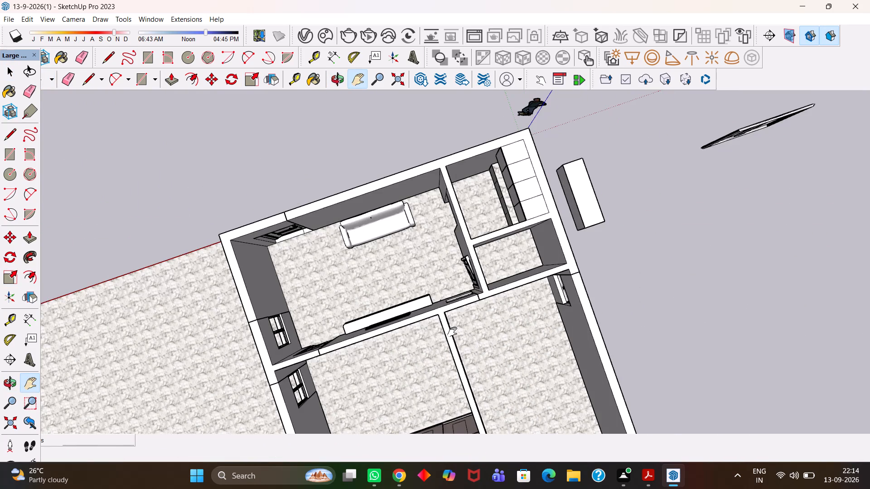
scroll(452, 331, "up", 6)
scroll(449, 312, "down", 6)
scroll(466, 341, "up", 1)
middle_click_drag(460, 333, 363, 163)
middle_click_drag(366, 166, 371, 172)
middle_click_drag(372, 186, 372, 194)
middle_click(372, 194)
scroll(372, 194, "up", 1)
middle_click(369, 195)
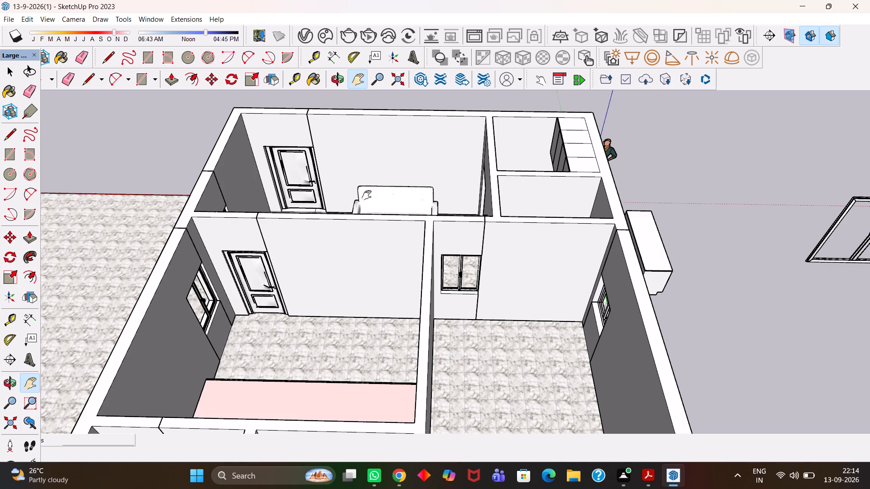
scroll(416, 318, "down", 3)
middle_click_drag(428, 321, 427, 366)
scroll(427, 362, "up", 4)
scroll(424, 349, "down", 6)
scroll(385, 286, "up", 7)
middle_click_drag(397, 273, 422, 388)
scroll(415, 342, "down", 4)
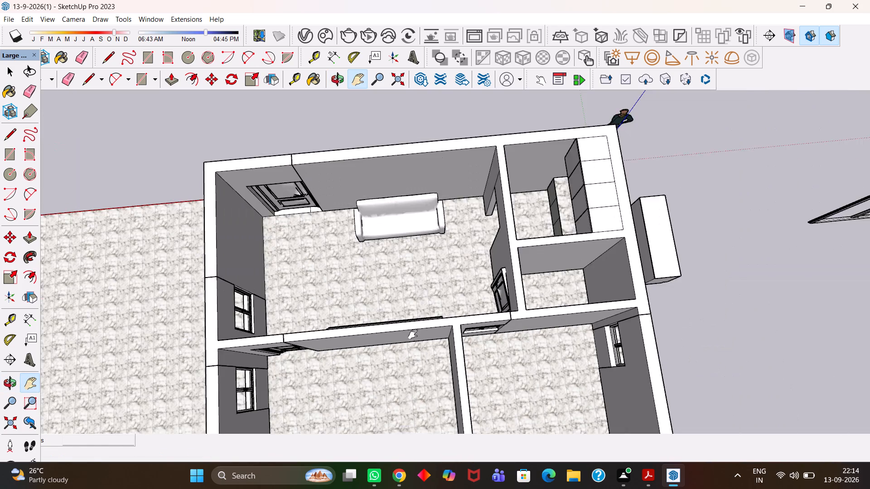
scroll(413, 334, "down", 3)
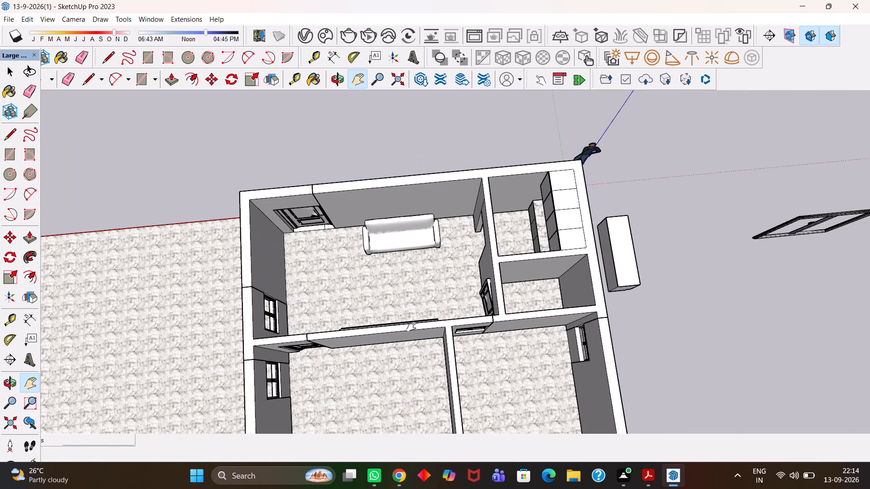
scroll(411, 326, "up", 5)
scroll(404, 288, "down", 5)
Examine the bedroom, the small rooms, the large room and the outer wall with three windows.
left_click_drag(395, 369, 388, 259)
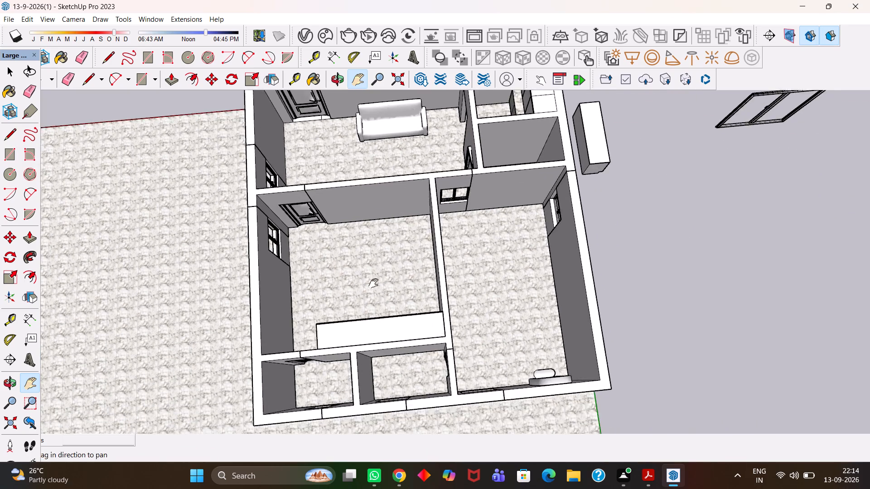
scroll(374, 314, "up", 5)
middle_click_drag(322, 159, 314, 152)
scroll(314, 154, "down", 3)
middle_click_drag(368, 281, 323, 198)
scroll(326, 207, "up", 1)
middle_click_drag(322, 197, 321, 195)
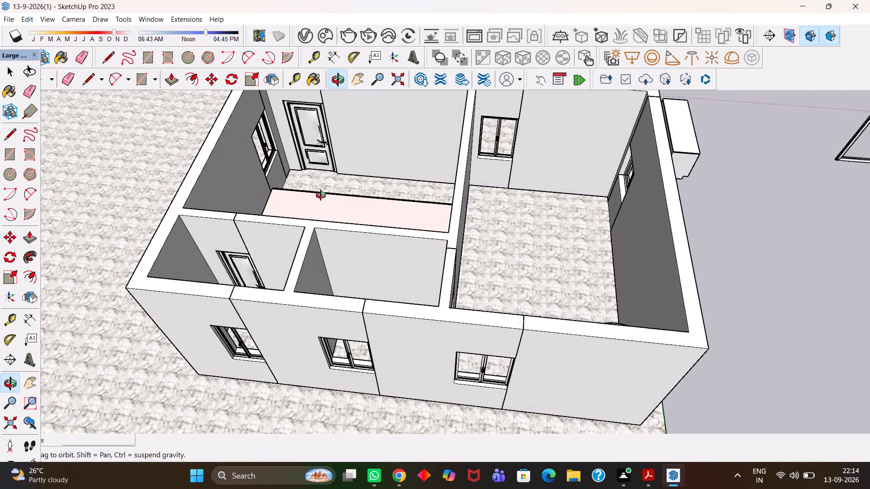
middle_click_drag(321, 195, 318, 193)
scroll(318, 192, "up", 1)
middle_click(318, 192)
scroll(320, 219, "down", 3)
scroll(446, 240, "up", 3)
middle_click_drag(451, 251, 489, 326)
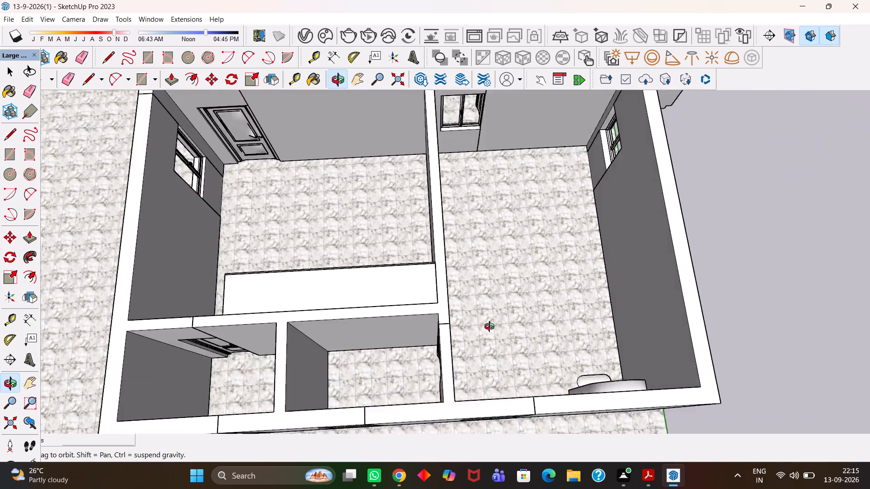
middle_click_drag(489, 326, 490, 326)
scroll(489, 326, "up", 1)
scroll(512, 294, "down", 6)
middle_click_drag(471, 244, 474, 205)
scroll(478, 199, "up", 1)
scroll(484, 227, "down", 4)
middle_click_drag(511, 309, 496, 285)
middle_click_drag(483, 205, 483, 203)
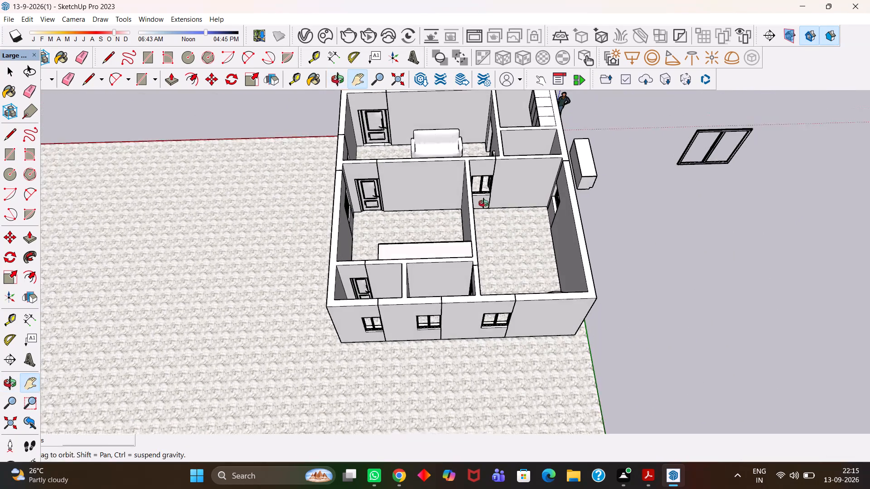
middle_click_drag(483, 203, 482, 198)
scroll(482, 198, "up", 6)
scroll(479, 201, "down", 5)
left_click_drag(481, 203, 483, 311)
left_click_drag(493, 254, 483, 318)
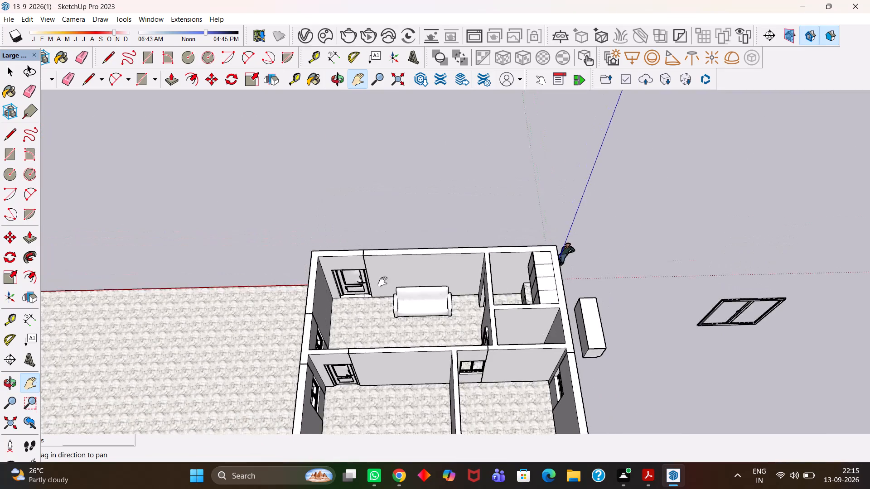
Examine the foot of the door beside the sofa and the floor area towards the kitchen.
scroll(379, 283, "up", 7)
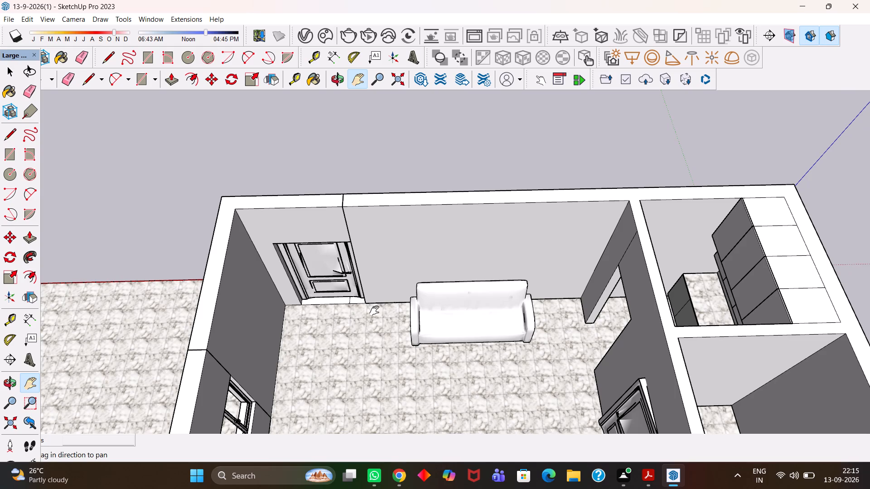
scroll(383, 329, "down", 4)
scroll(383, 325, "up", 5)
scroll(367, 301, "down", 2)
scroll(325, 305, "up", 10)
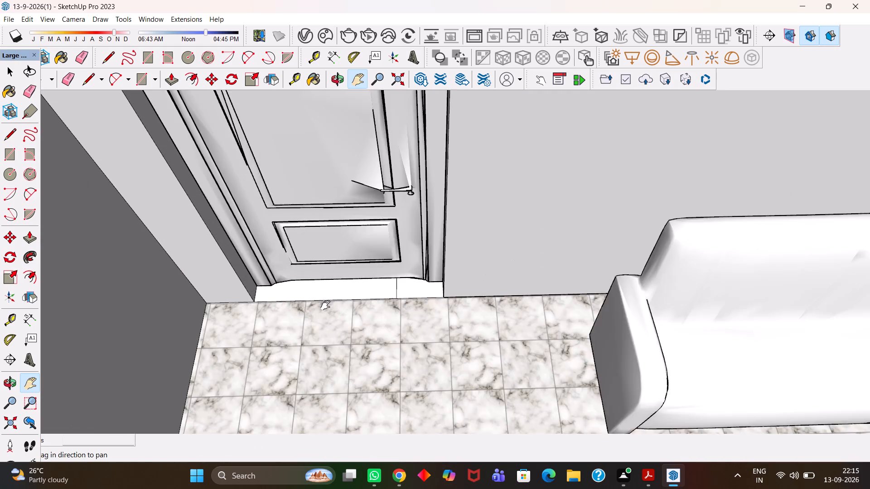
scroll(325, 305, "up", 6)
scroll(326, 305, "down", 13)
left_click_drag(594, 304, 353, 259)
left_click_drag(533, 295, 424, 265)
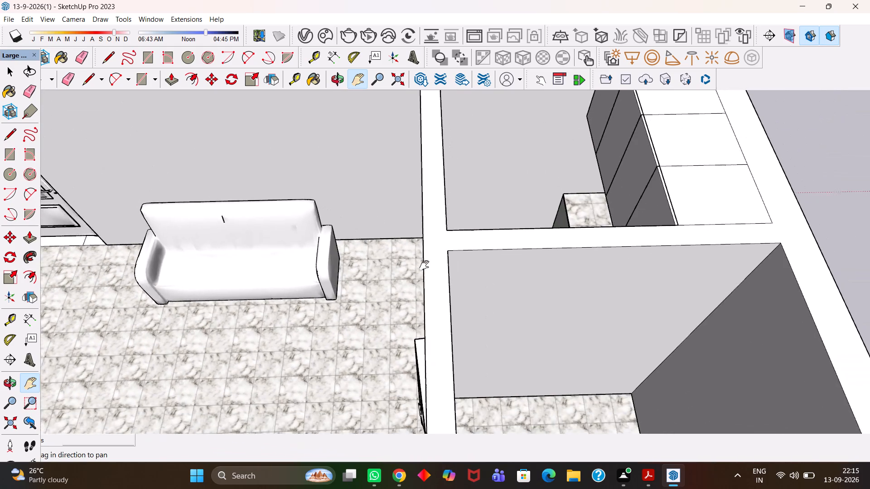
Open the kitchen base cabinets for editing and Push/Pull the recessed plinth face below the doors by 20 mm.
scroll(424, 265, "down", 6)
middle_click_drag(456, 231, 441, 332)
scroll(441, 332, "up", 7)
scroll(441, 332, "down", 8)
scroll(377, 336, "up", 1)
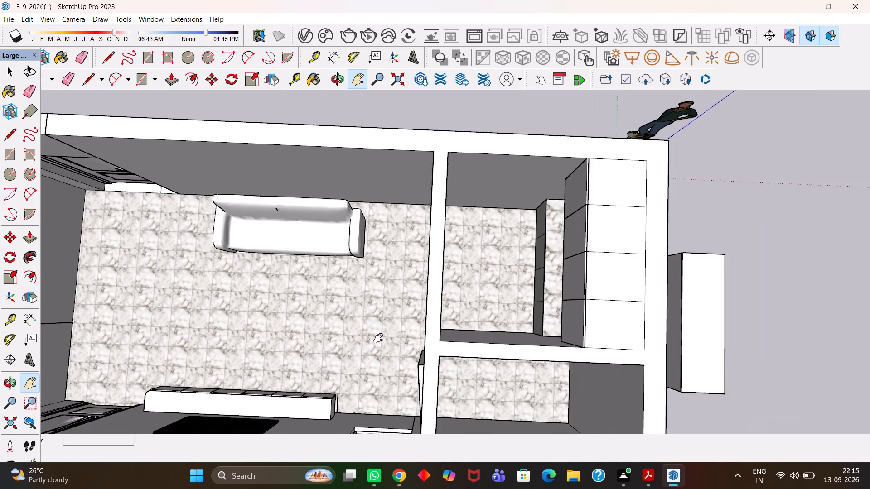
middle_click_drag(508, 319, 608, 266)
scroll(605, 269, "up", 3)
middle_click_drag(432, 289, 633, 273)
scroll(633, 273, "down", 3)
left_click_drag(497, 211, 387, 353)
scroll(355, 310, "up", 2)
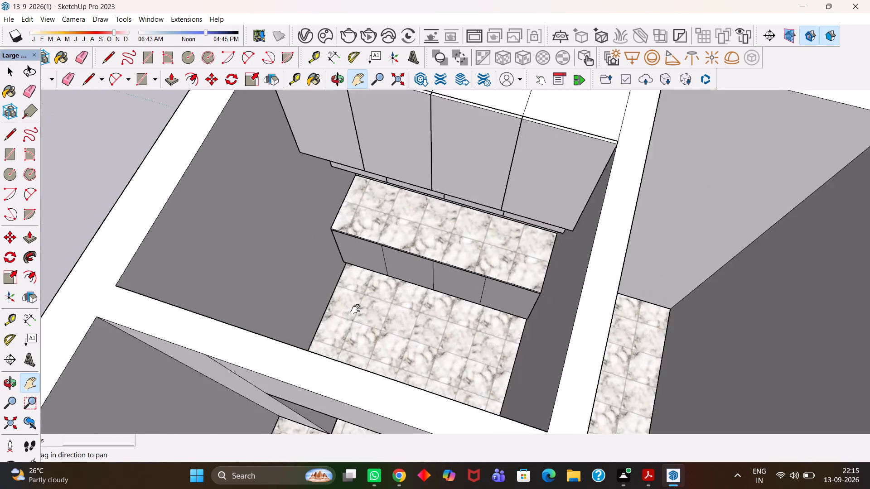
scroll(355, 309, "up", 17)
middle_click_drag(374, 309, 485, 301)
middle_click_drag(359, 303, 356, 286)
middle_click_drag(370, 202, 376, 187)
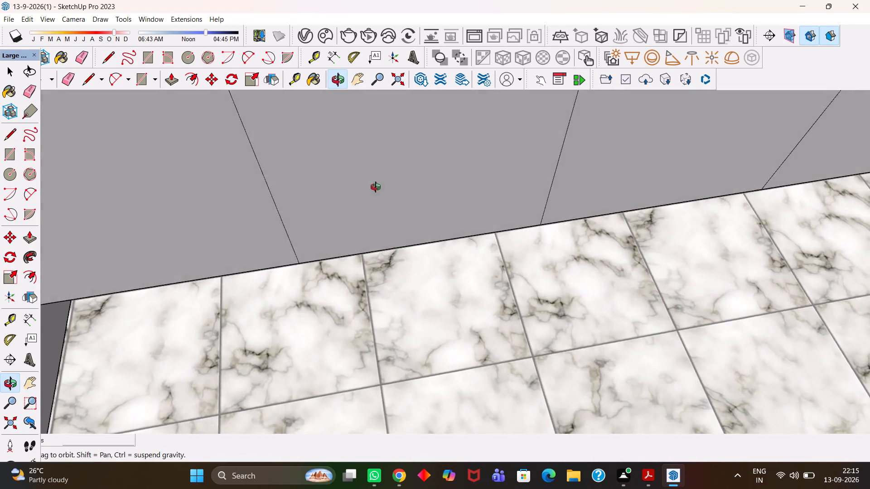
middle_click_drag(376, 187, 394, 174)
scroll(395, 174, "up", 3)
middle_click(395, 174)
middle_click_drag(406, 283, 449, 201)
middle_click_drag(458, 181, 475, 139)
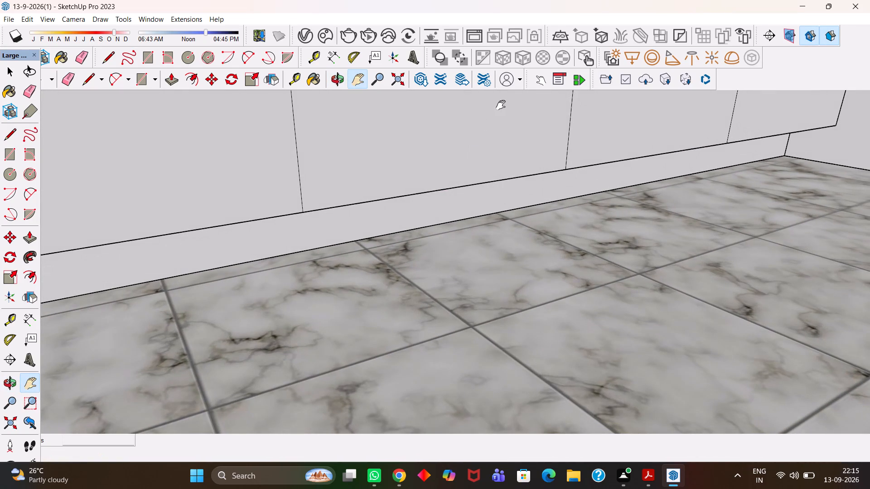
scroll(488, 172, "up", 7)
middle_click_drag(447, 247, 478, 185)
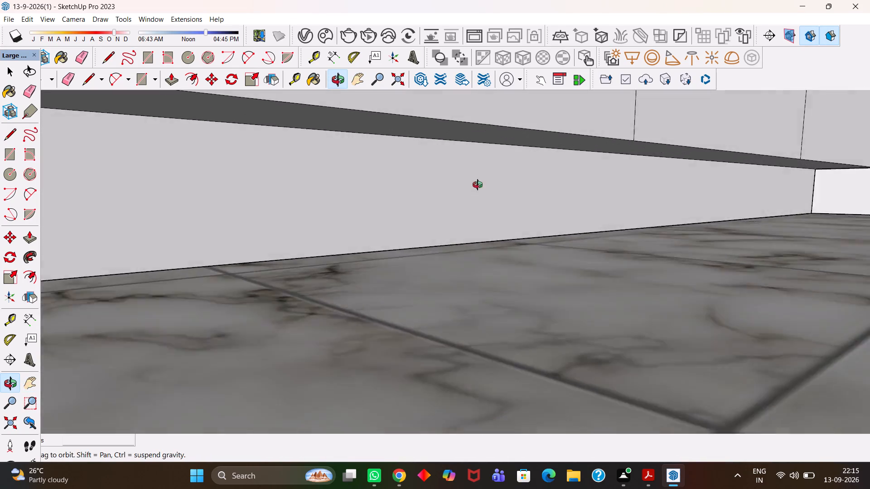
middle_click_drag(478, 185, 475, 182)
scroll(475, 182, "up", 1)
left_click_drag(475, 187, 488, 247)
scroll(490, 253, "up", 2)
key("space")
double_click(488, 249)
left_click(487, 245)
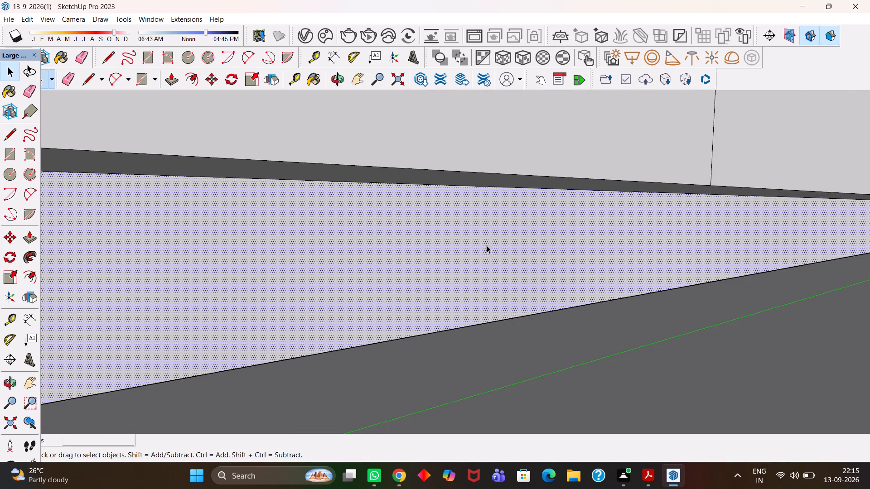
key("p")
left_click(487, 245)
type("20mm")
key("Return")
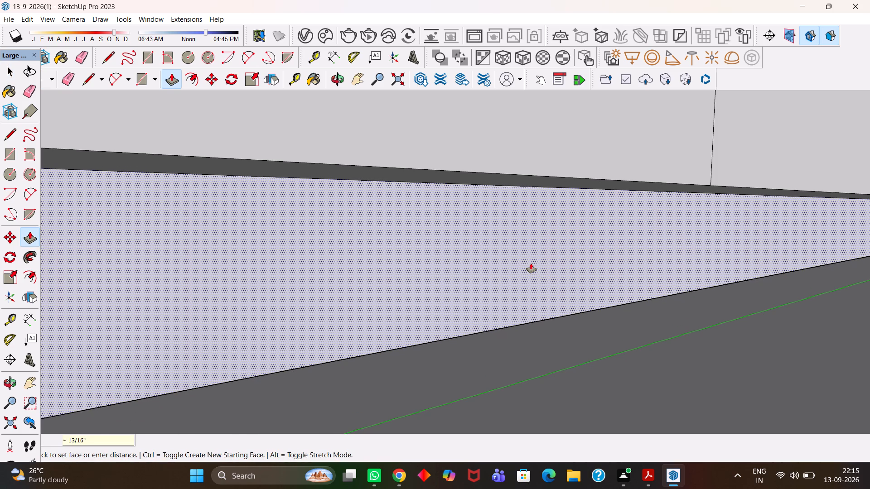
Examine the plinth along the whole base cabinet run from the front and close the cabinets' editing.
key("h")
scroll(531, 264, "down", 13)
middle_click_drag(605, 247, 473, 308)
scroll(535, 278, "up", 2)
key("h")
left_click_drag(637, 272, 319, 339)
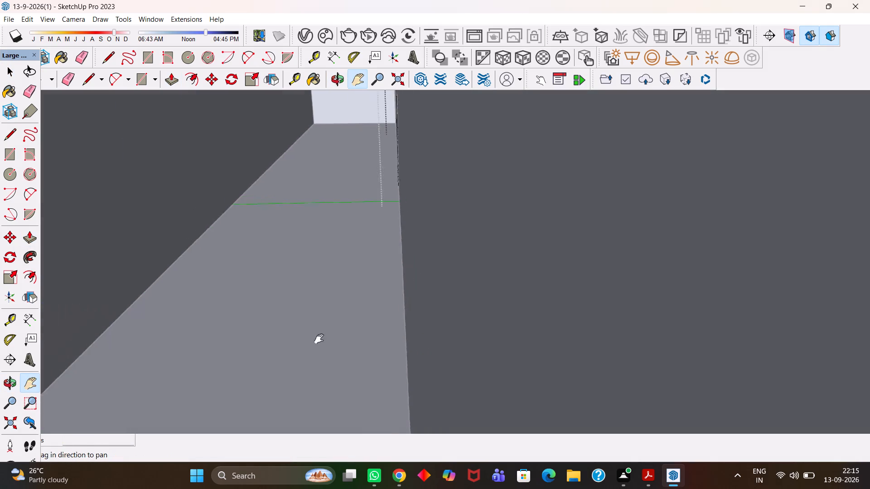
left_click_drag(319, 339, 140, 361)
left_click_drag(636, 260, 213, 380)
scroll(285, 394, "down", 18)
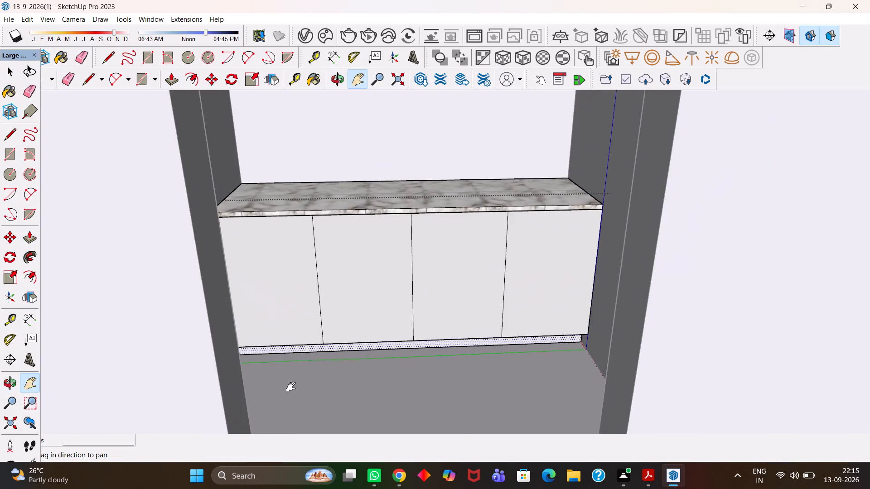
scroll(291, 387, "down", 7)
scroll(293, 385, "down", 15)
left_click(293, 385)
scroll(355, 293, "up", 1)
middle_click(355, 293)
middle_click_drag(348, 340, 344, 360)
scroll(344, 360, "up", 2)
key("space")
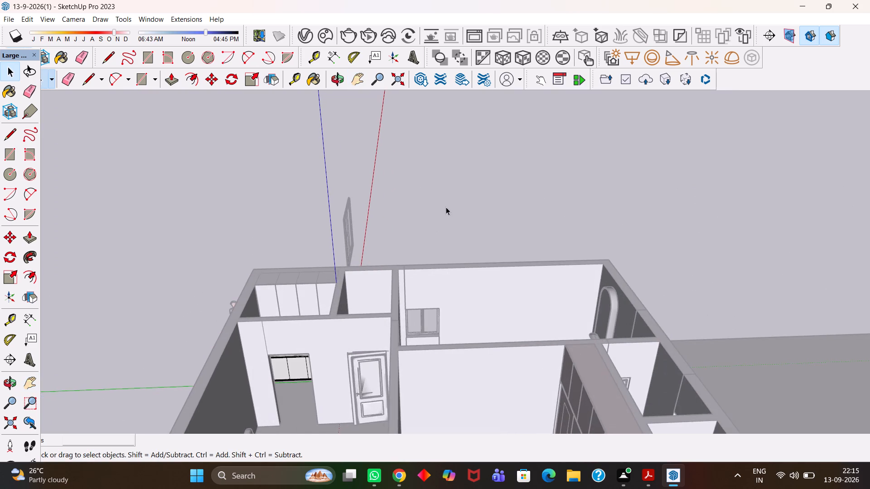
double_click(449, 203)
Examine the outer wall with two windows, the wardrobe room and the TV wall from around the house.
key("h")
left_click_drag(432, 302, 411, 198)
left_click_drag(417, 286, 416, 221)
scroll(423, 207, "down", 4)
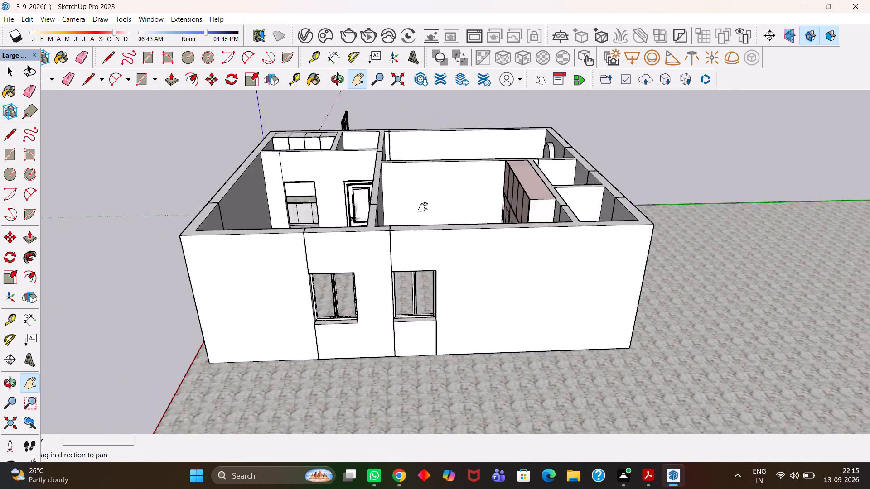
scroll(423, 207, "down", 2)
scroll(423, 299, "up", 1)
middle_click_drag(413, 248, 416, 405)
scroll(434, 282, "up", 6)
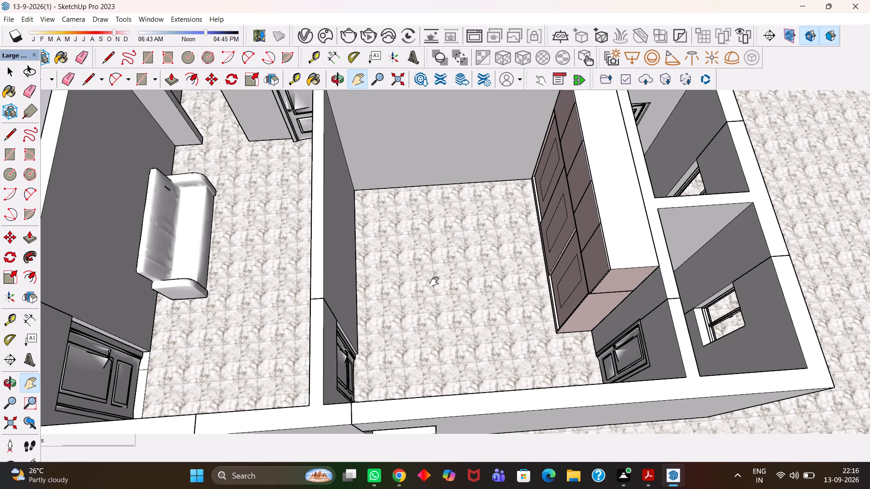
scroll(434, 282, "up", 5)
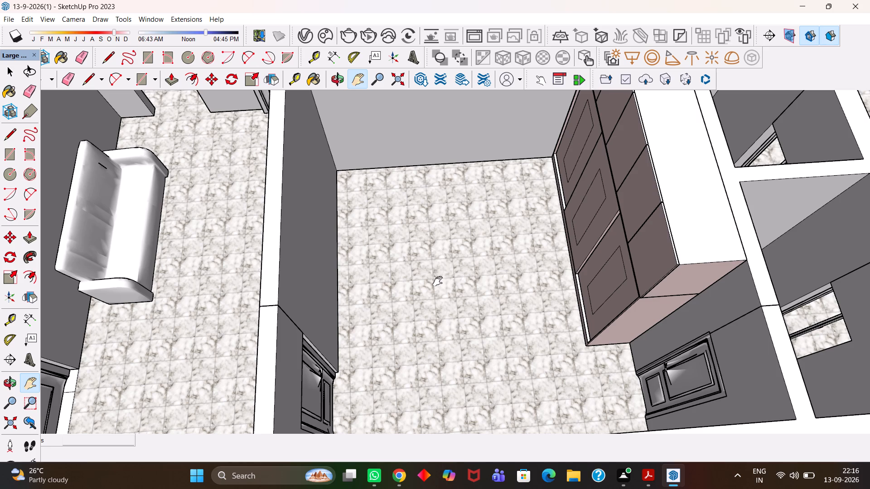
scroll(438, 281, "up", 5)
scroll(475, 257, "up", 4)
scroll(464, 192, "down", 15)
key("h")
left_click_drag(437, 216, 452, 290)
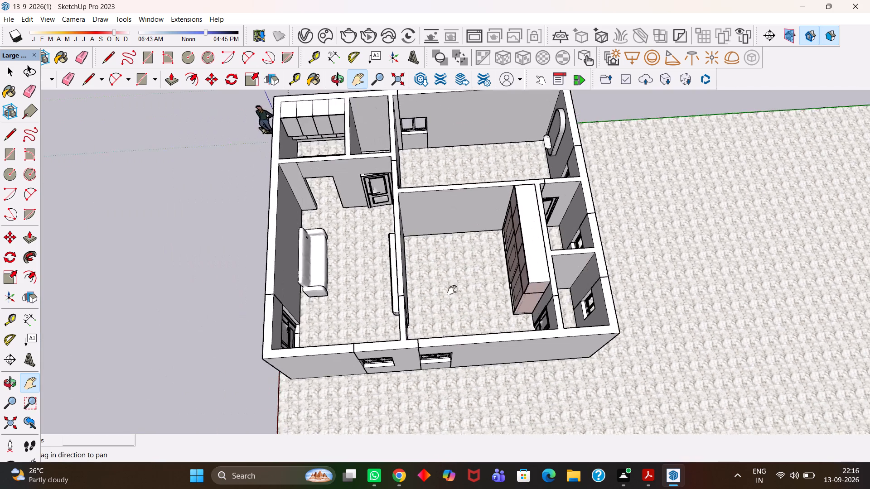
left_click_drag(452, 290, 455, 301)
scroll(420, 278, "down", 5)
middle_click_drag(361, 302, 614, 277)
scroll(613, 278, "up", 4)
middle_click_drag(341, 303, 517, 273)
scroll(517, 273, "up", 1)
key("h")
scroll(503, 288, "down", 3)
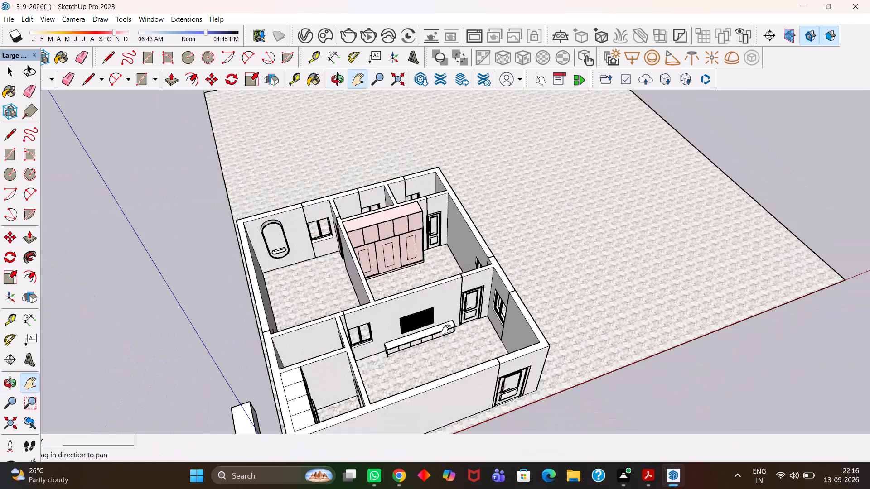
Examine the living room from above, including the sofa, the TV unit, the doors and the windows.
left_click_drag(433, 339, 468, 235)
scroll(470, 266, "up", 8)
middle_click_drag(414, 236, 399, 249)
scroll(399, 249, "up", 2)
scroll(418, 229, "down", 6)
middle_click_drag(454, 201, 416, 278)
scroll(410, 269, "up", 6)
key("h")
scroll(414, 285, "down", 6)
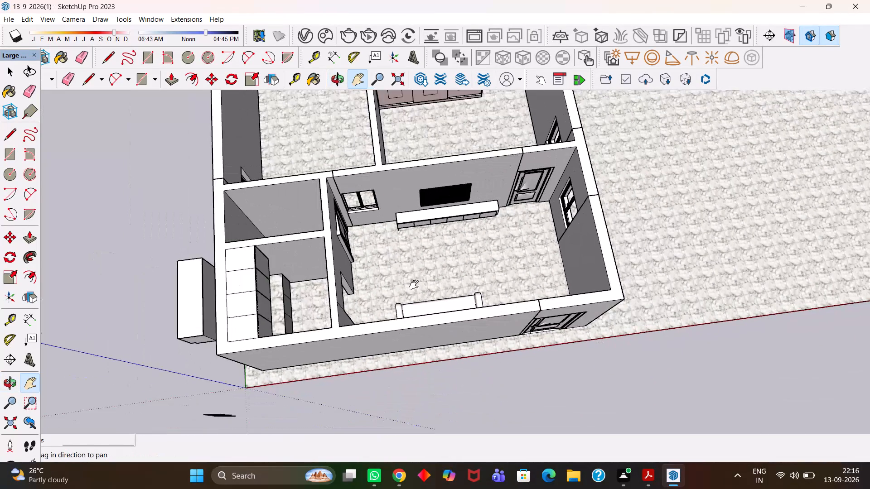
scroll(414, 285, "down", 4)
left_click_drag(424, 263, 448, 322)
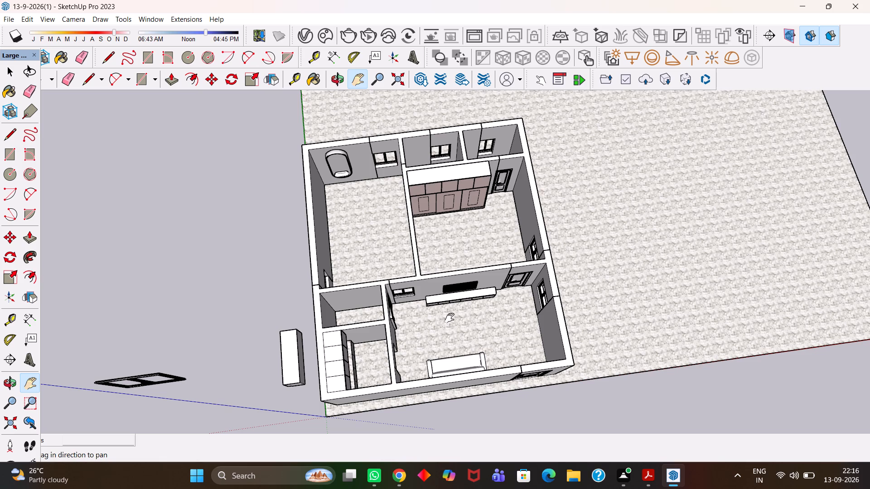
scroll(449, 318, "up", 4)
scroll(449, 318, "down", 2)
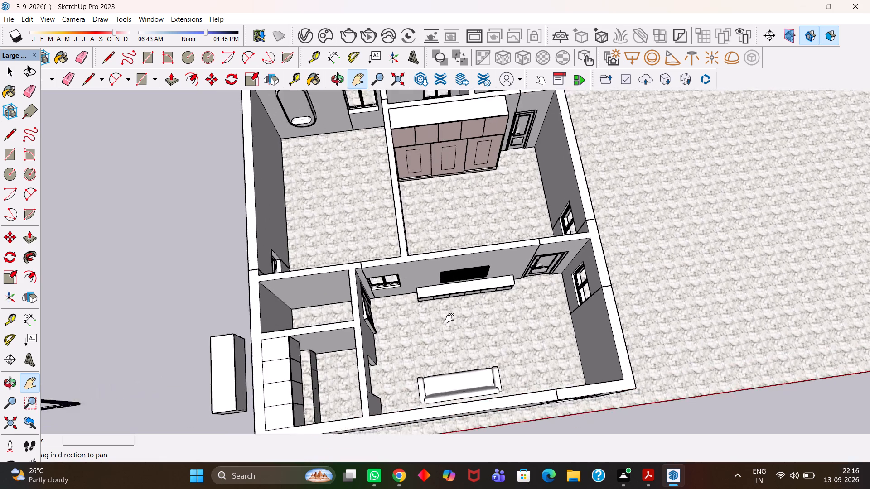
scroll(449, 318, "down", 2)
scroll(483, 361, "up", 7)
middle_click_drag(484, 362, 449, 355)
scroll(449, 355, "up", 2)
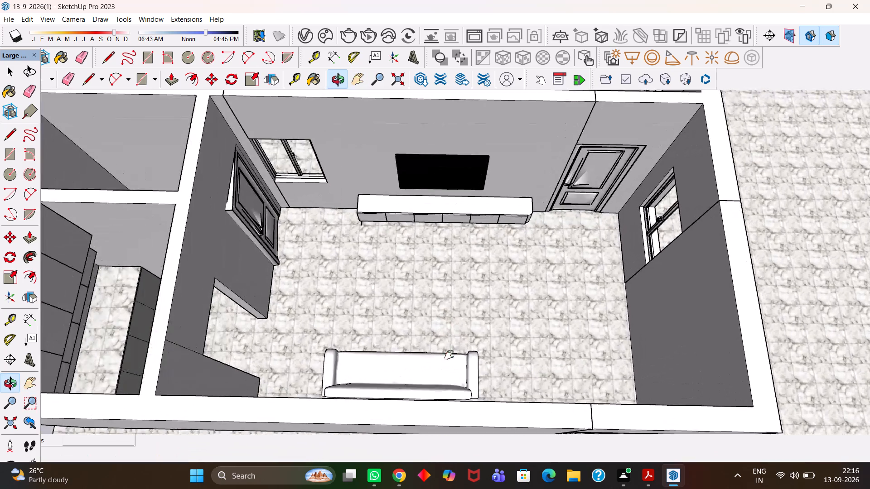
scroll(449, 355, "up", 1)
scroll(449, 355, "down", 6)
middle_click_drag(454, 319, 471, 372)
middle_click(468, 370)
scroll(467, 369, "up", 8)
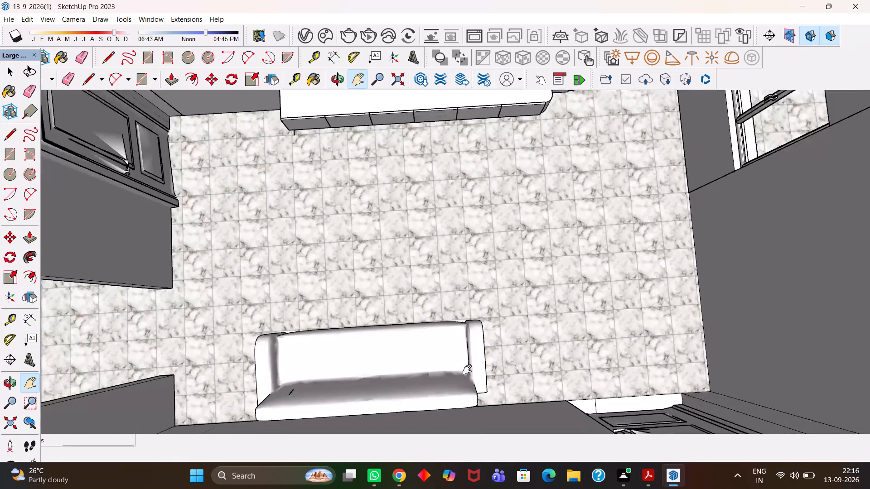
scroll(467, 369, "up", 3)
scroll(467, 369, "down", 6)
scroll(469, 372, "up", 7)
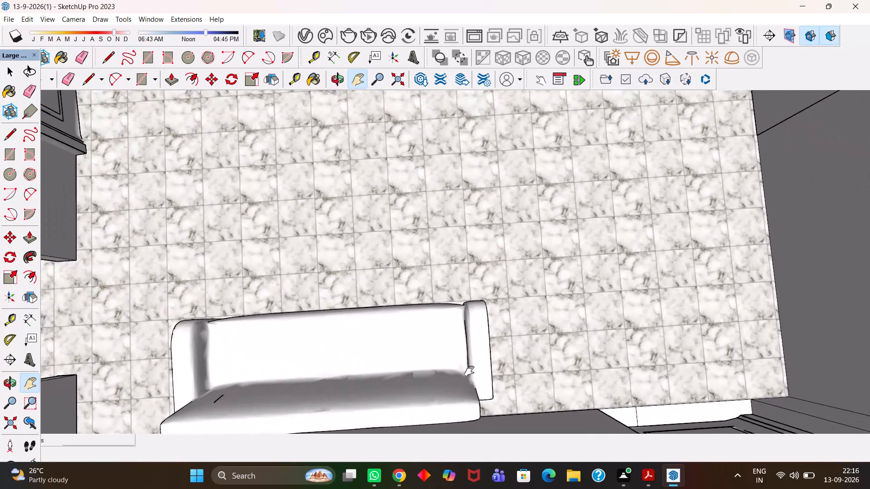
scroll(469, 371, "up", 2)
scroll(469, 371, "down", 18)
scroll(491, 379, "up", 6)
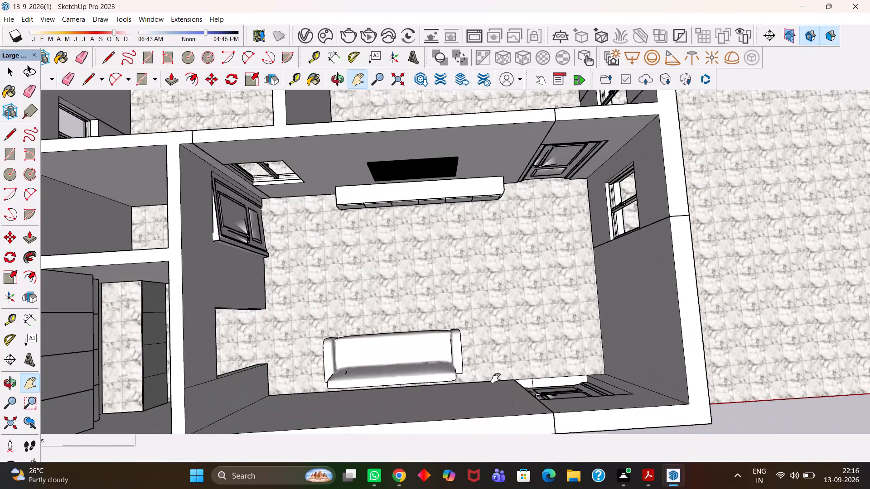
scroll(497, 375, "up", 5)
scroll(497, 366, "down", 6)
left_click_drag(516, 289, 489, 395)
scroll(484, 386, "down", 6)
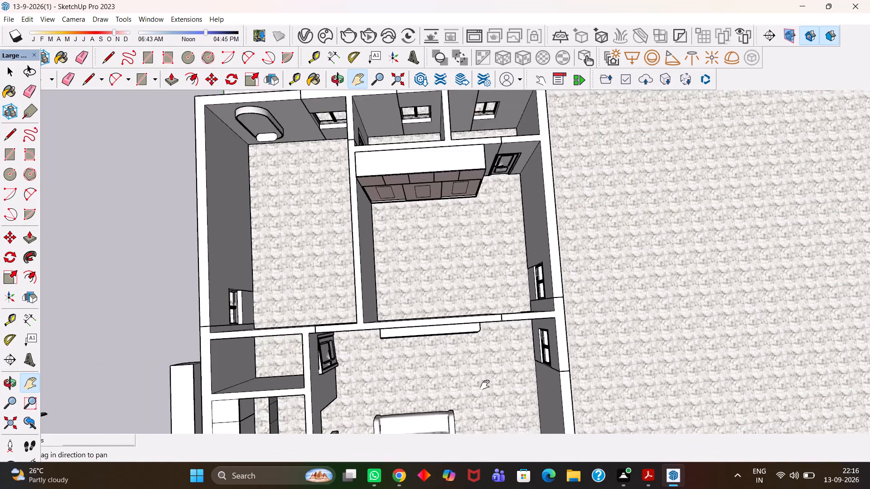
left_click_drag(578, 351, 444, 326)
scroll(343, 385, "up", 4)
left_click_drag(323, 385, 440, 305)
scroll(410, 323, "up", 4)
scroll(406, 208, "up", 2)
scroll(406, 208, "down", 6)
middle_click_drag(437, 235, 420, 173)
scroll(420, 172, "up", 2)
left_click_drag(367, 183, 401, 205)
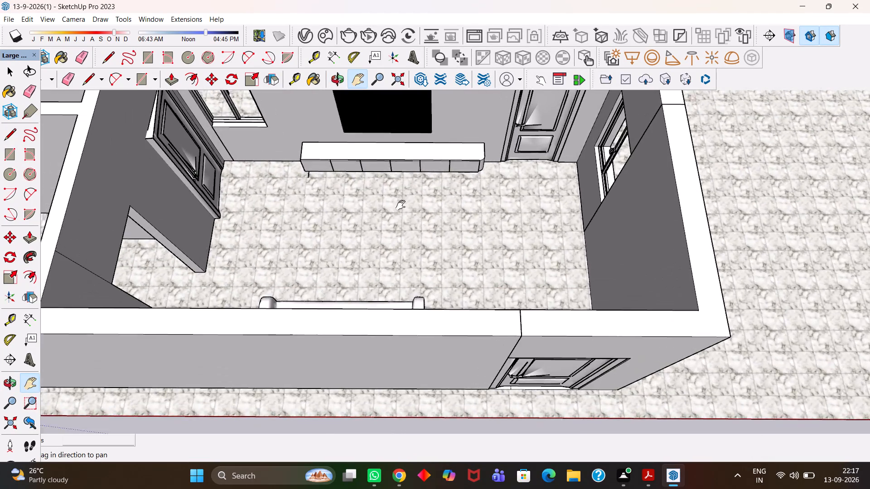
left_click_drag(401, 205, 570, 252)
scroll(492, 259, "down", 4)
Examine the kitchen through its wall opening, checking the base cabinets' plinth, the door fronts and the marble countertop.
middle_click_drag(533, 314, 273, 283)
scroll(293, 277, "up", 10)
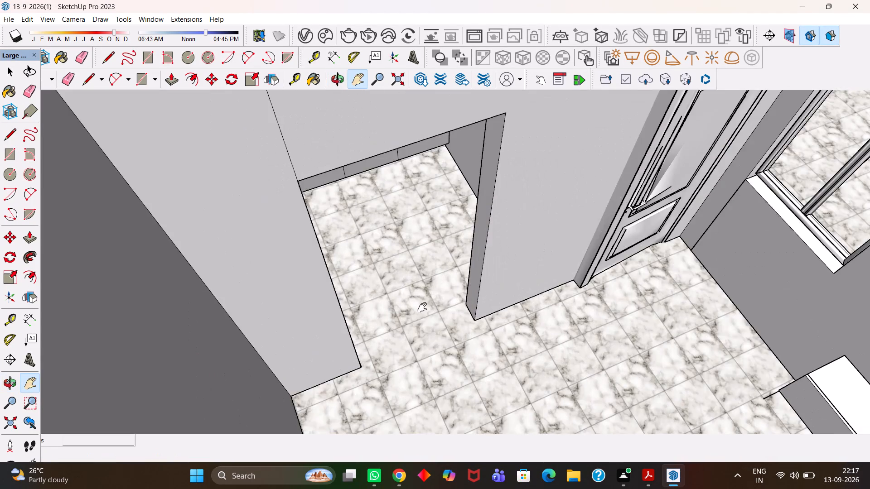
scroll(435, 320, "up", 7)
middle_click_drag(433, 325, 343, 138)
scroll(352, 147, "up", 5)
left_click_drag(343, 139, 343, 151)
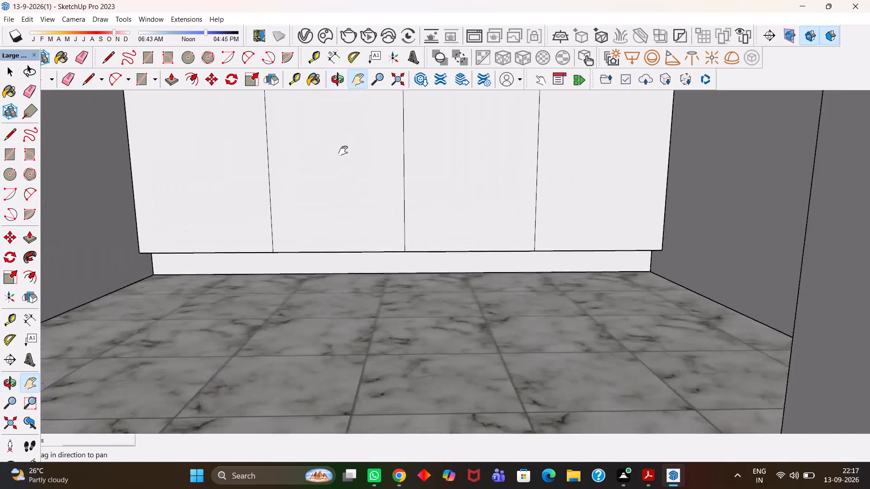
left_click_drag(343, 151, 335, 276)
middle_click_drag(344, 280, 345, 256)
scroll(345, 256, "up", 3)
left_click_drag(355, 149, 416, 284)
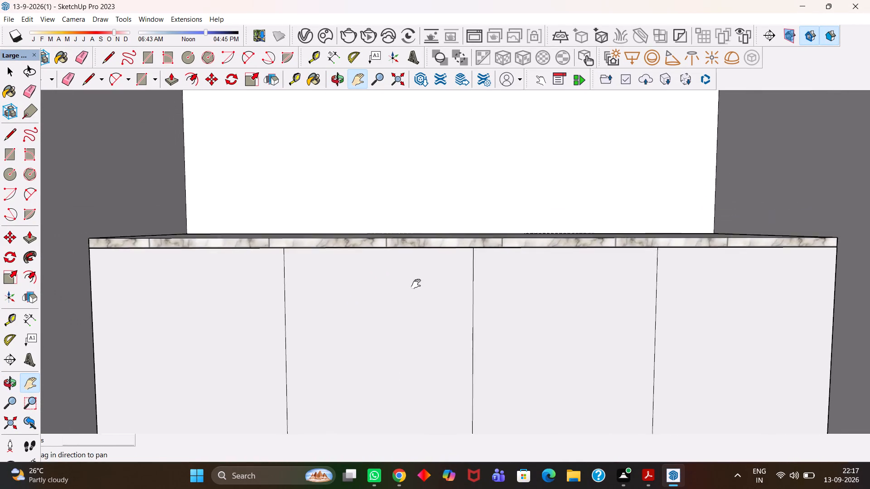
left_click_drag(416, 284, 417, 287)
middle_click_drag(396, 266, 455, 445)
left_click_drag(515, 348, 388, 262)
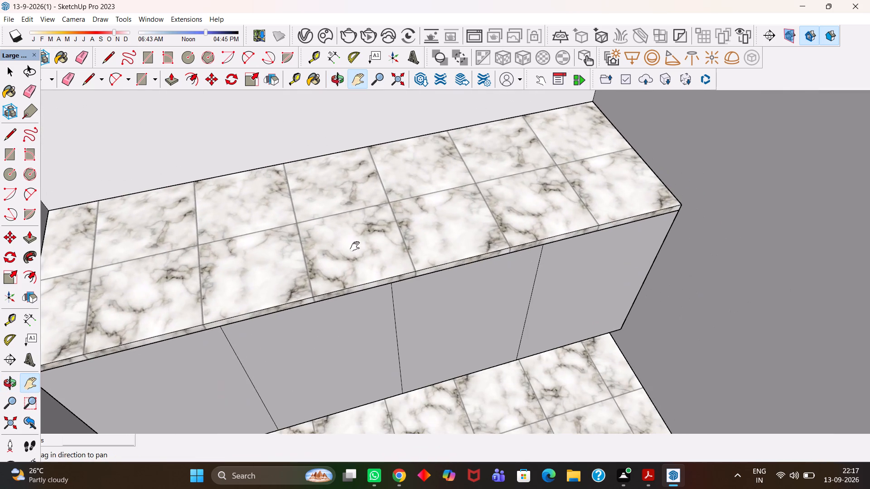
scroll(319, 239, "down", 1)
middle_click_drag(358, 285, 467, 321)
left_click_drag(602, 360, 260, 261)
Examine the living room's furniture layout around the sofa and TV unit in relation to the neighbouring kitchen and rooms.
scroll(250, 265, "down", 12)
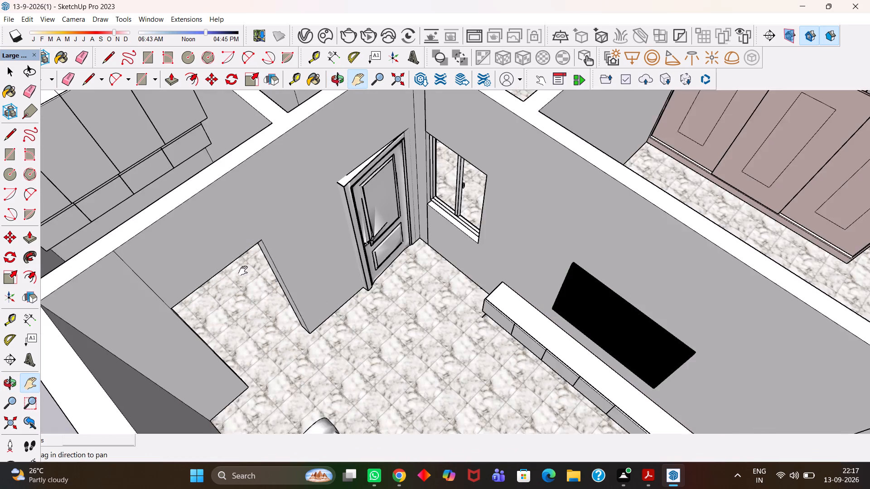
scroll(243, 271, "down", 5)
middle_click_drag(433, 354, 498, 350)
middle_click_drag(346, 311, 529, 356)
scroll(563, 392, "up", 6)
middle_click_drag(588, 349, 528, 325)
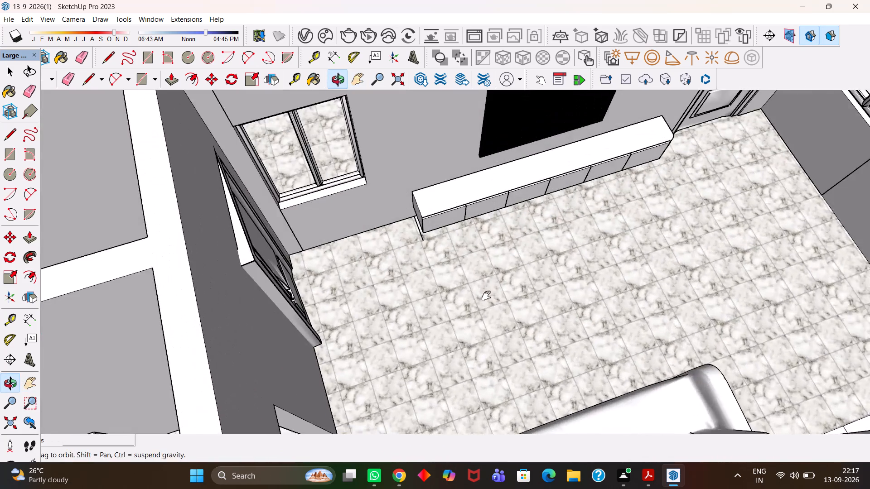
middle_click(474, 288)
scroll(463, 303, "down", 9)
middle_click_drag(483, 289, 449, 336)
scroll(444, 328, "up", 4)
scroll(446, 337, "down", 5)
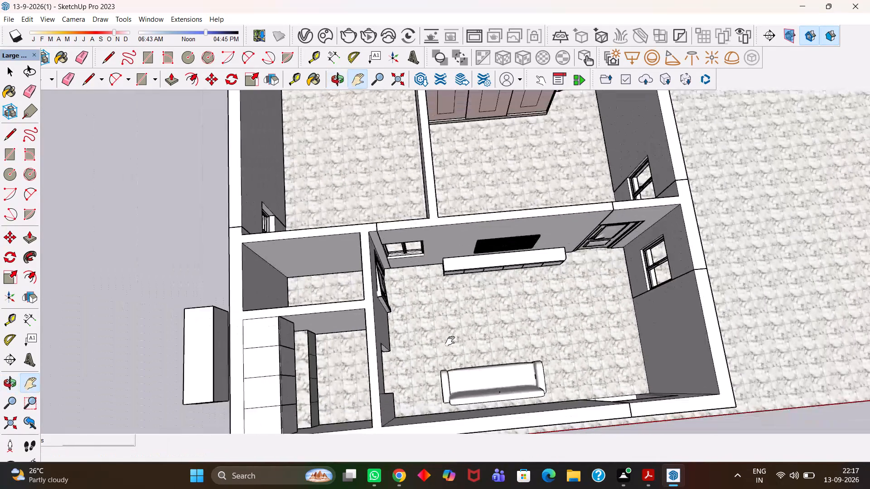
left_click_drag(454, 347, 405, 302)
scroll(409, 310, "up", 4)
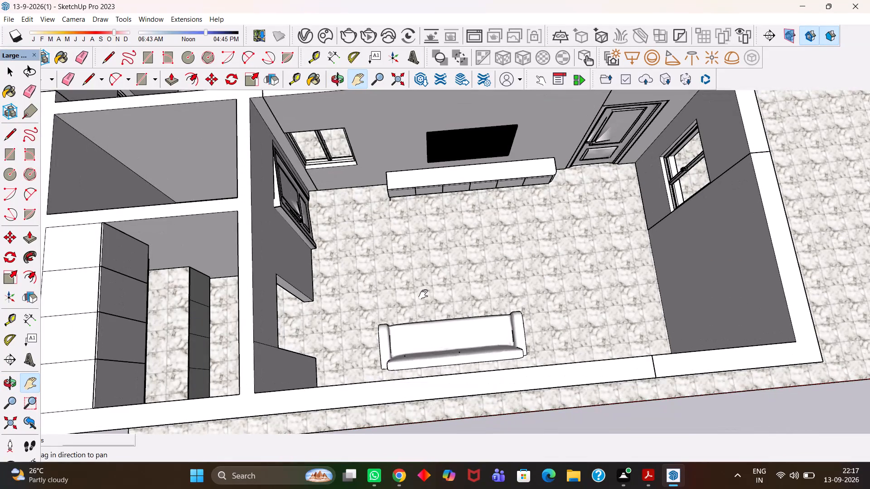
middle_click(414, 289)
scroll(414, 289, "up", 2)
scroll(414, 289, "down", 4)
middle_click_drag(516, 311, 509, 308)
middle_click(469, 288)
scroll(467, 288, "up", 3)
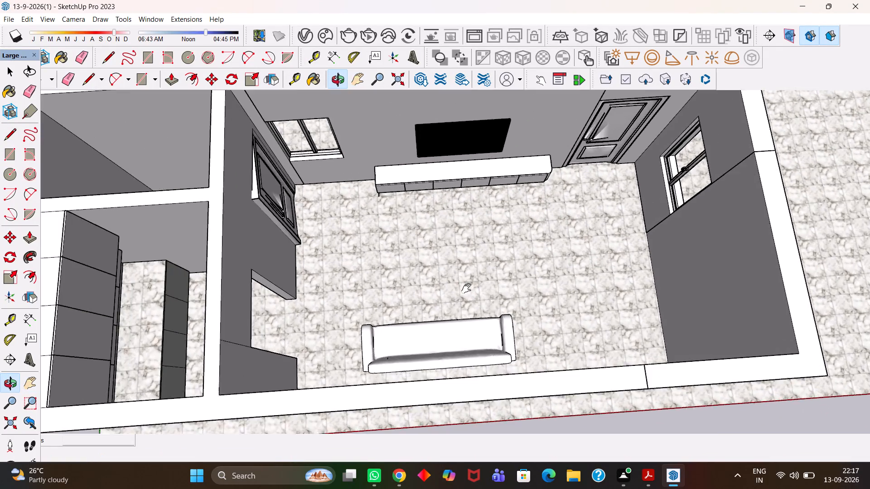
scroll(466, 288, "up", 6)
scroll(466, 288, "down", 9)
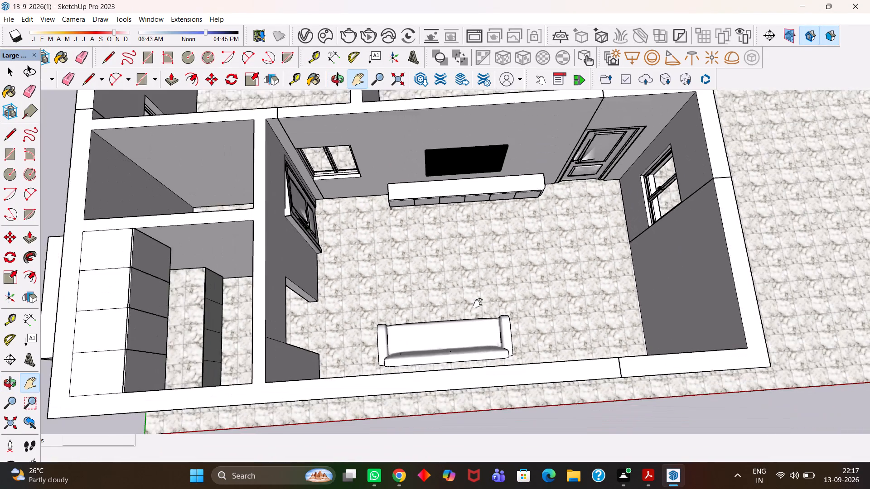
scroll(478, 303, "down", 3)
middle_click_drag(504, 313, 484, 319)
scroll(504, 313, "up", 3)
left_click_drag(486, 316, 502, 336)
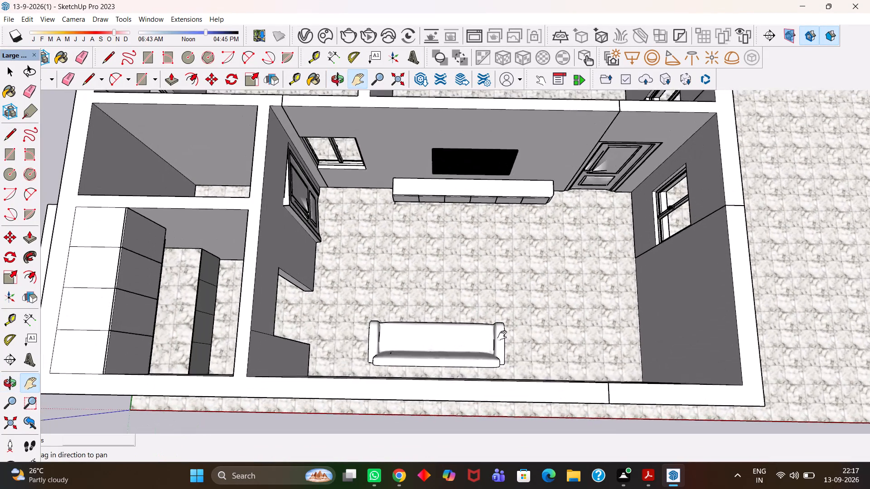
left_click_drag(502, 336, 522, 361)
middle_click(507, 367)
scroll(504, 363, "up", 1)
scroll(490, 336, "down", 12)
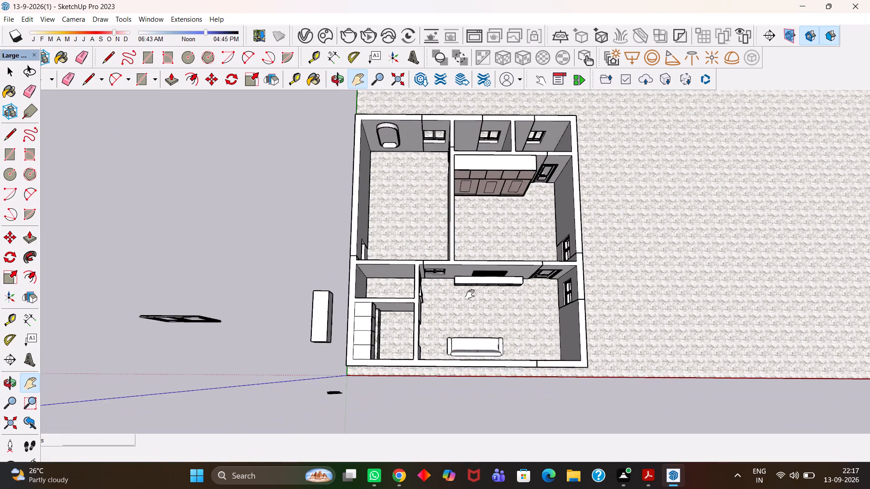
middle_click_drag(472, 297, 486, 319)
scroll(484, 316, "up", 5)
scroll(486, 319, "down", 5)
middle_click_drag(486, 319, 463, 314)
scroll(459, 311, "up", 9)
left_click_drag(471, 330, 481, 250)
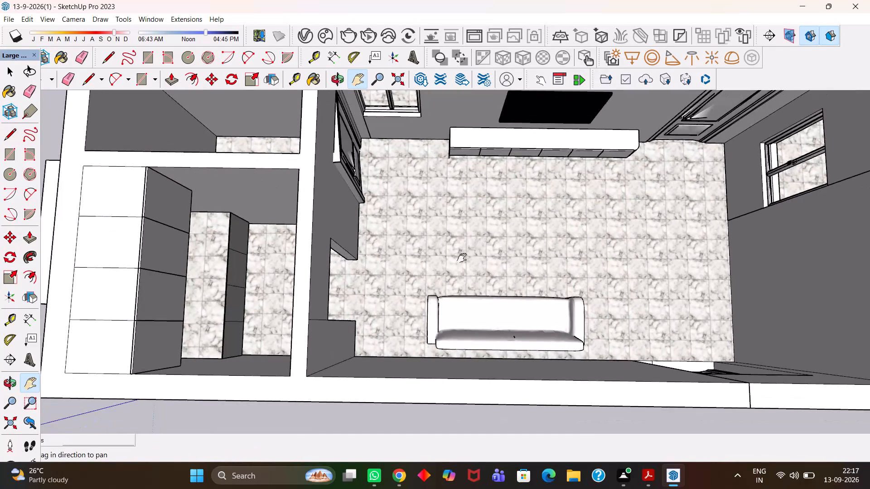
scroll(455, 264, "down", 4)
scroll(447, 271, "up", 5)
middle_click_drag(460, 288, 472, 291)
scroll(469, 297, "up", 1)
scroll(473, 289, "down", 4)
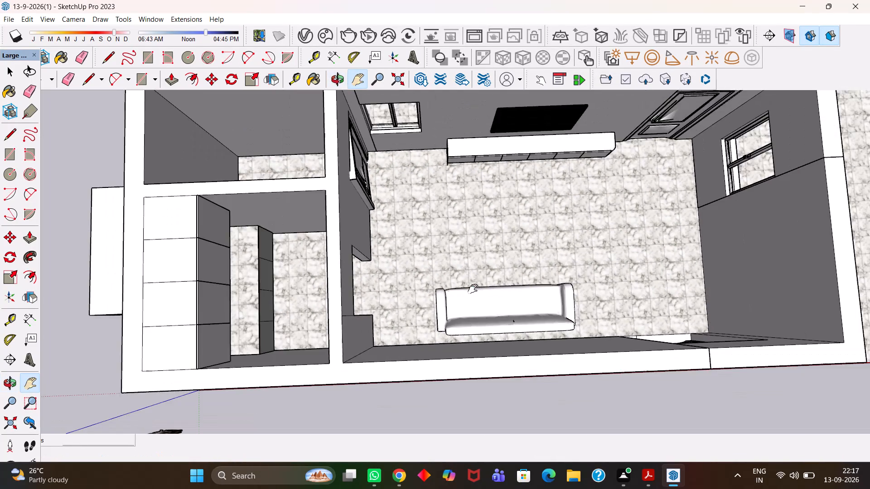
Examine the wardrobe room and the adjoining empty room for free floor space.
left_click_drag(472, 249, 478, 326)
left_click_drag(469, 237, 469, 330)
left_click_drag(483, 205, 470, 307)
scroll(479, 304, "up", 3)
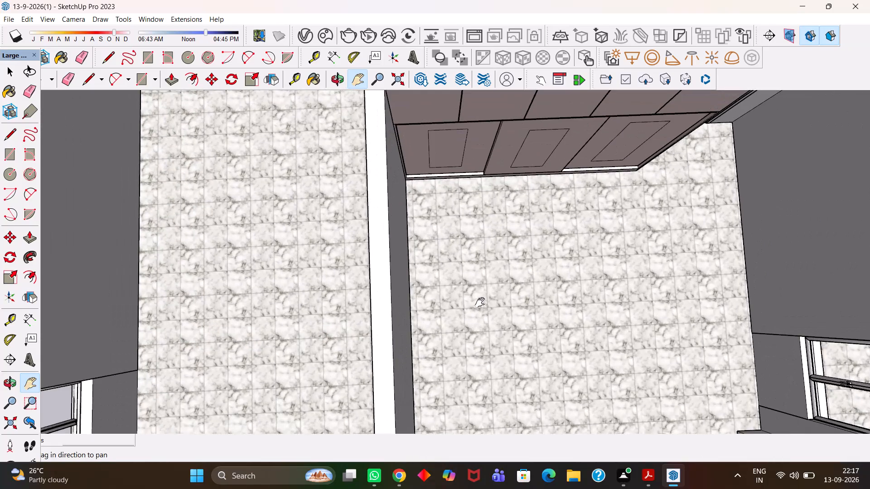
left_click_drag(489, 280, 486, 323)
scroll(476, 317, "down", 6)
middle_click_drag(474, 327, 448, 292)
middle_click_drag(443, 276, 449, 247)
middle_click(451, 240)
scroll(451, 240, "up", 4)
middle_click(451, 240)
scroll(451, 240, "down", 4)
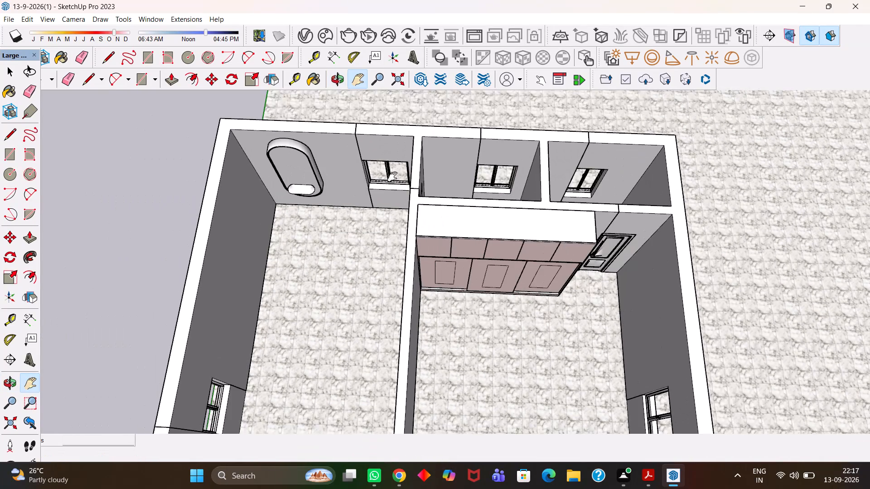
Search the downloaded Chaos Cosmos assets for "bed".
left_click(327, 34)
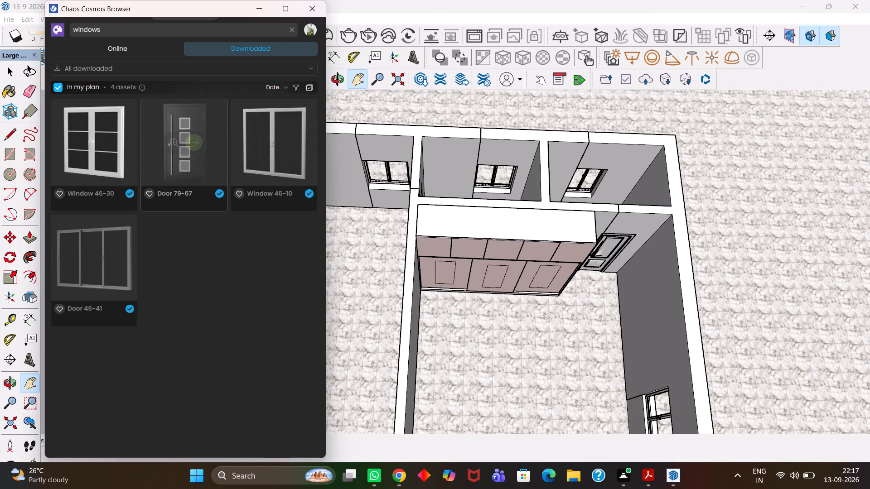
left_click(106, 33)
key("BackSpace")
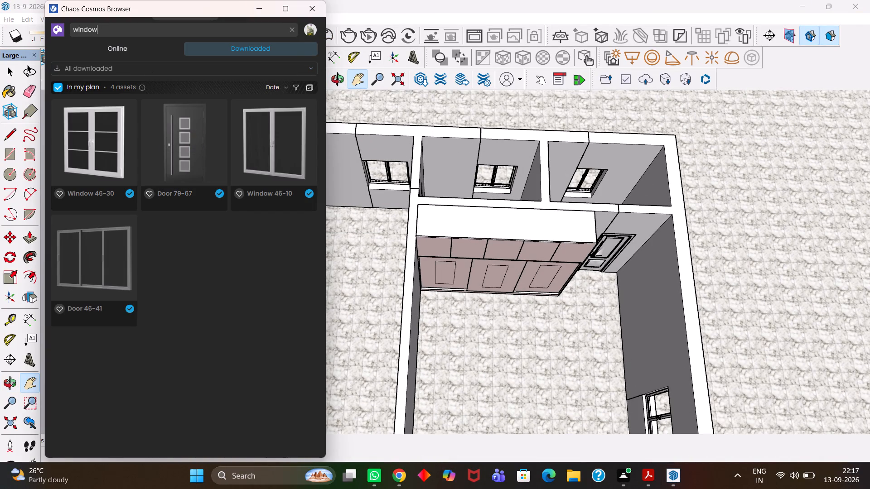
key("BackSpace")
key("BackSpace")
key("BackSpace")
key("BackSpace")
key("BackSpace")
key("BackSpace")
type("bed")
key("Return")
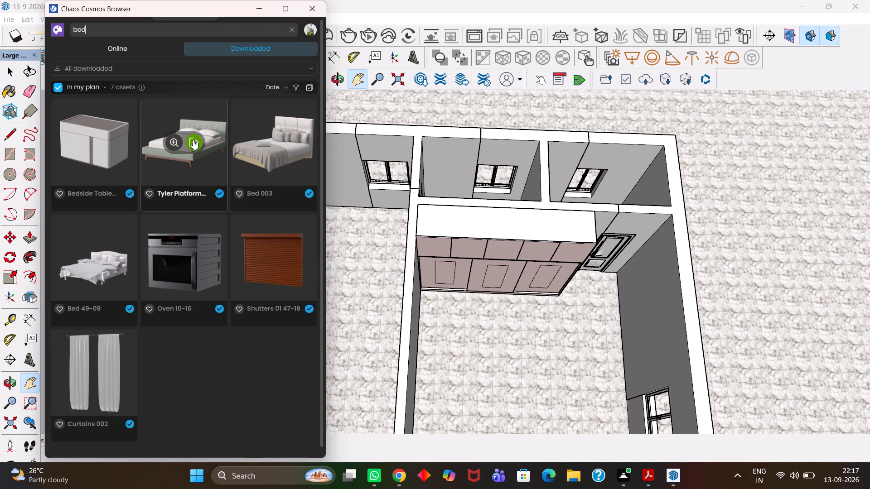
Import the Tyler Platform Bed and place it on the wardrobe room's floor in front of the wardrobe, then minimise the asset browser.
double_click(194, 141)
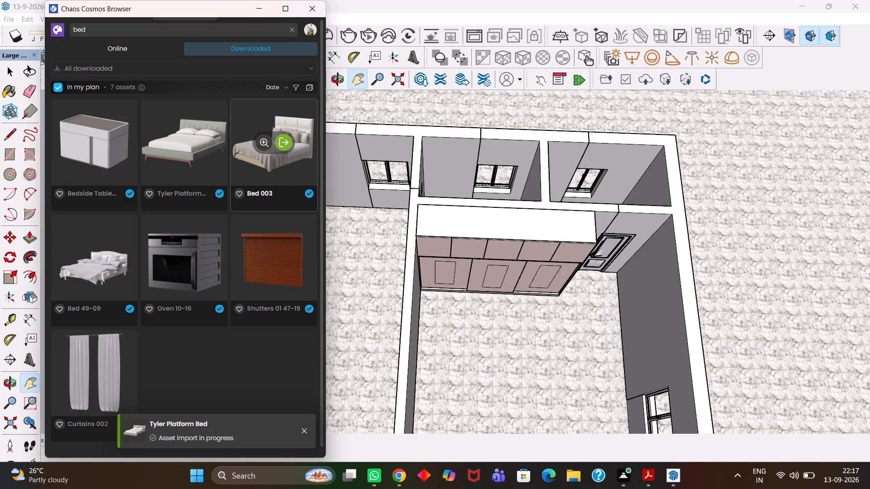
left_click(194, 142)
left_click(194, 145)
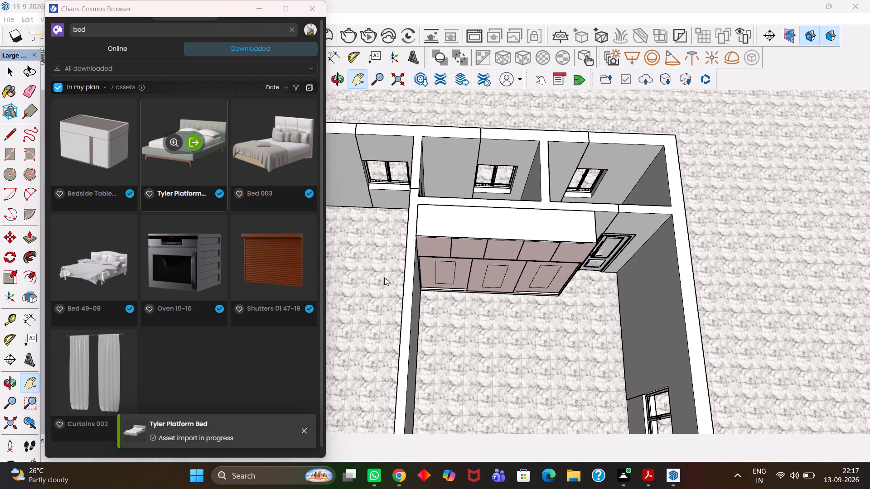
scroll(514, 301, "down", 6)
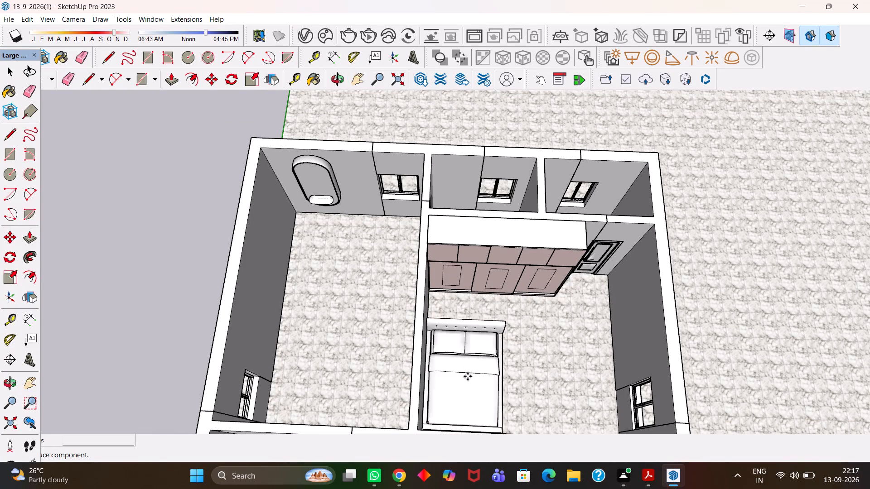
left_click(508, 359)
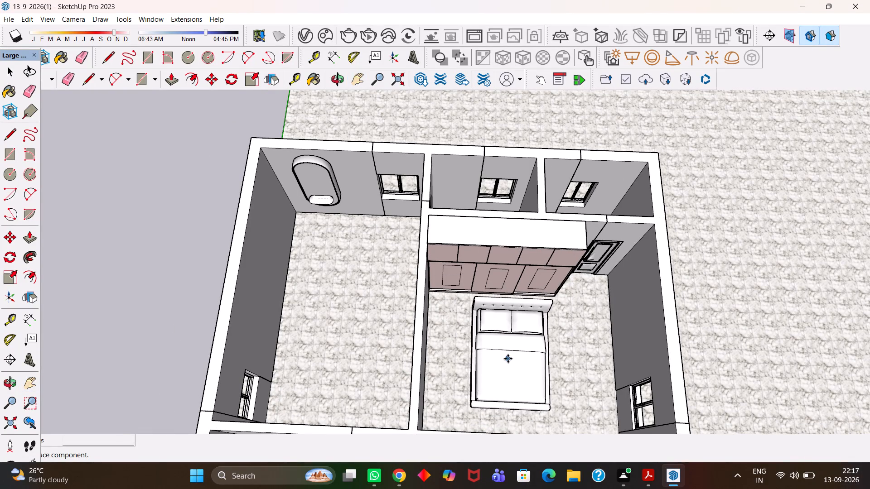
scroll(508, 359, "up", 8)
key("Escape")
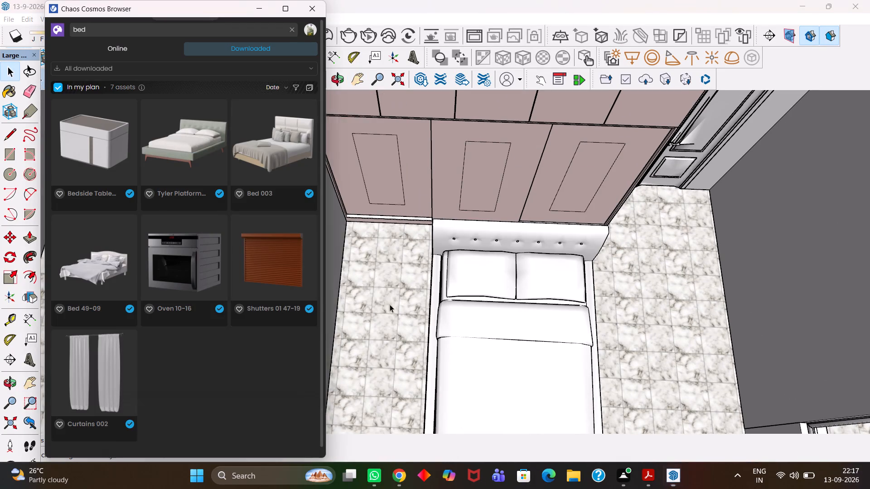
scroll(393, 310, "down", 6)
scroll(371, 210, "down", 3)
left_click(259, 4)
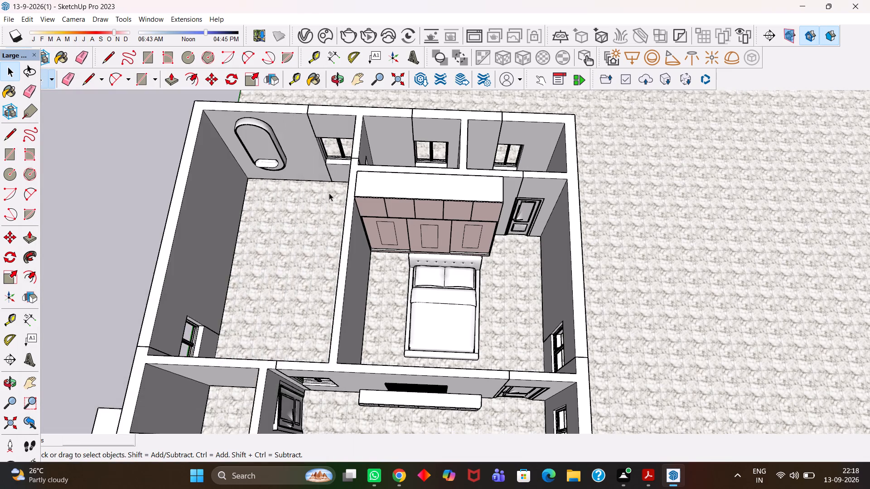
Rotate the Tyler Platform Bed a quarter turn about its floor corner so the headboard faces the wall shared with the adjoining room.
scroll(356, 217, "up", 7)
middle_click_drag(453, 351, 506, 337)
key("h")
scroll(506, 337, "down", 3)
left_click_drag(511, 344, 390, 207)
scroll(327, 207, "up", 2)
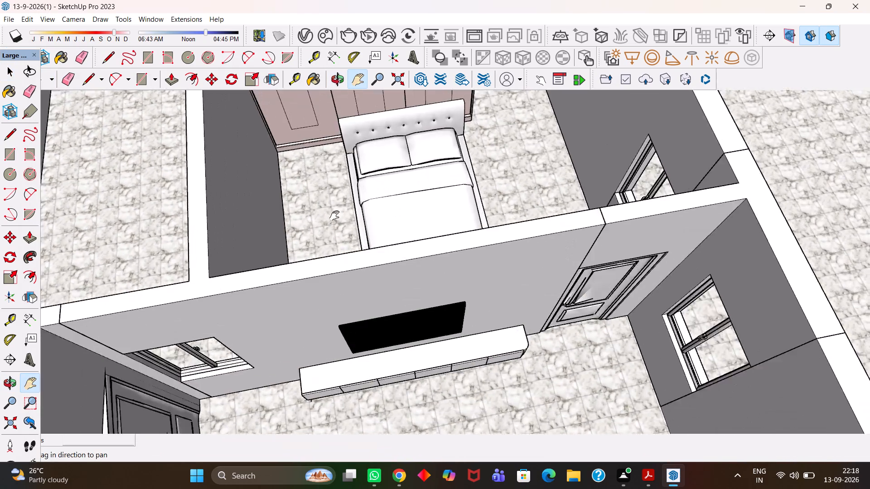
scroll(334, 216, "up", 3)
middle_click_drag(353, 240, 455, 267)
scroll(454, 268, "up", 1)
key("space")
left_click(446, 262)
middle_click_drag(441, 302, 445, 287)
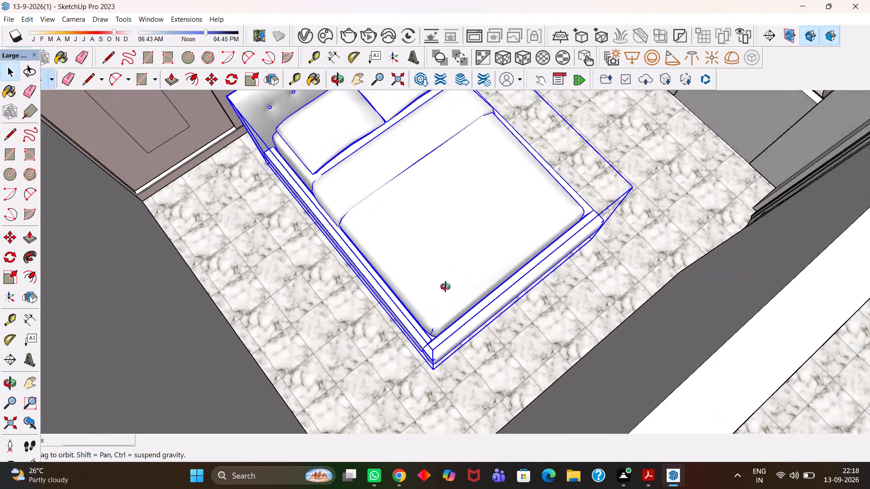
middle_click_drag(445, 287, 527, 271)
scroll(527, 271, "up", 1)
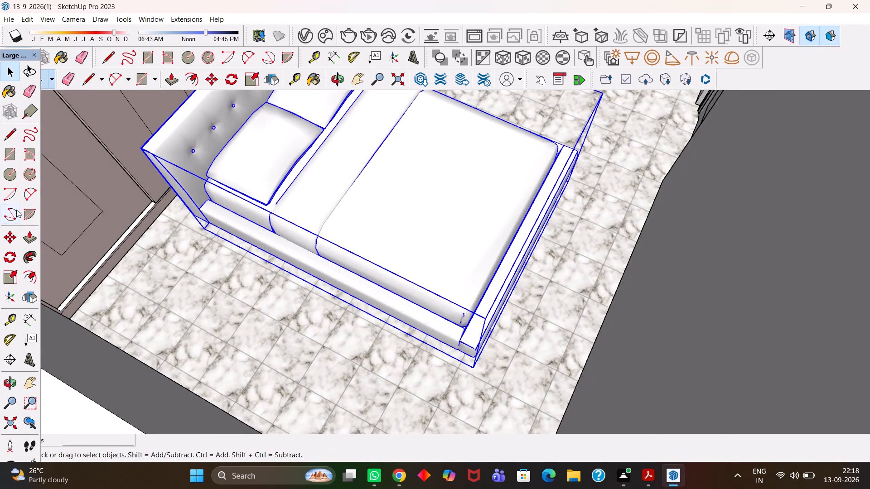
left_click(10, 261)
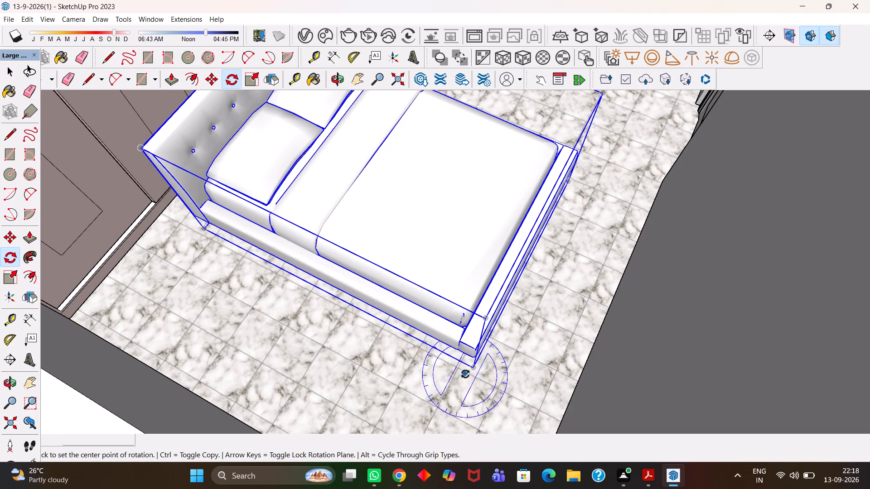
left_click(475, 371)
left_click(449, 408)
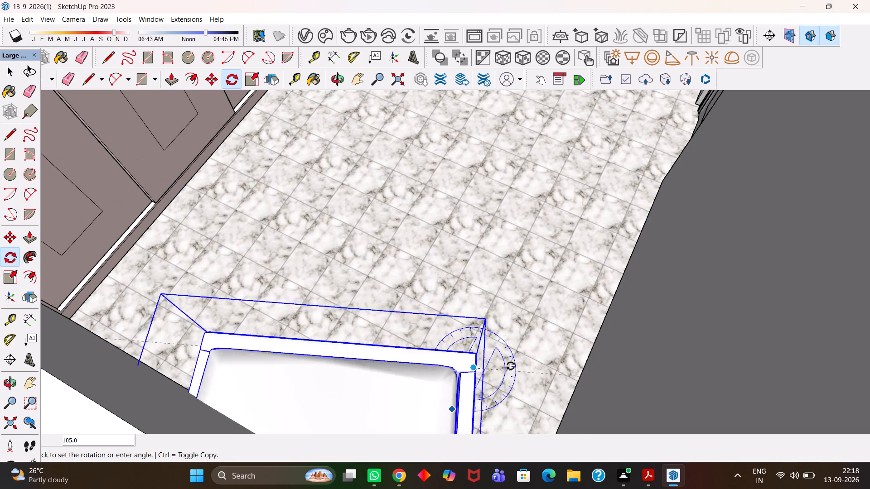
left_click(499, 379)
Move the rotated bed about 6' 9/16" across the floor, back inside the wardrobe room.
middle_click_drag(481, 366, 460, 365)
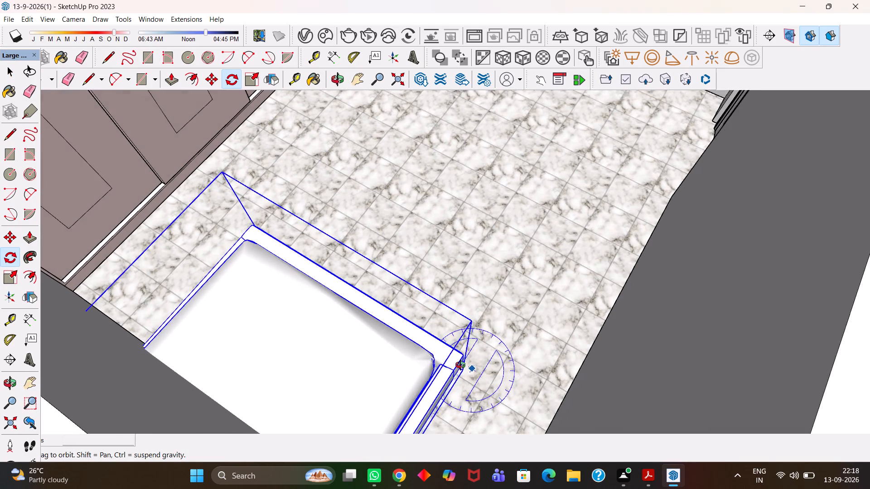
middle_click_drag(460, 365, 451, 363)
scroll(451, 363, "up", 3)
key("m")
left_click(459, 373)
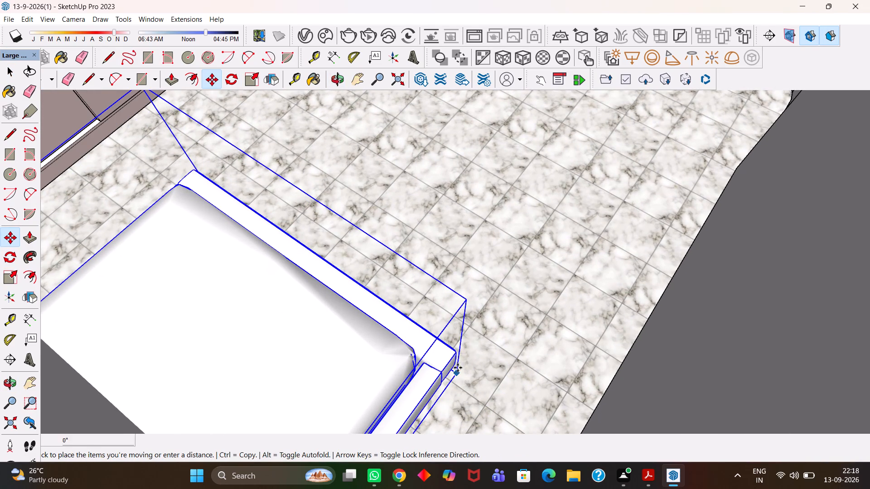
left_click(626, 148)
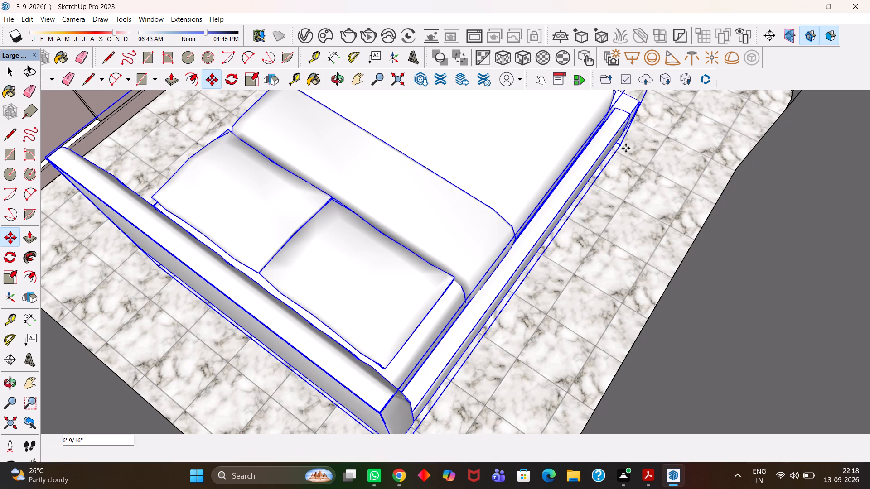
Move the bed by its headboard corner closer to the wall dividing the wardrobe room from the adjoining room.
key("h")
scroll(530, 197, "down", 7)
left_click_drag(550, 174, 485, 333)
scroll(479, 316, "down", 5)
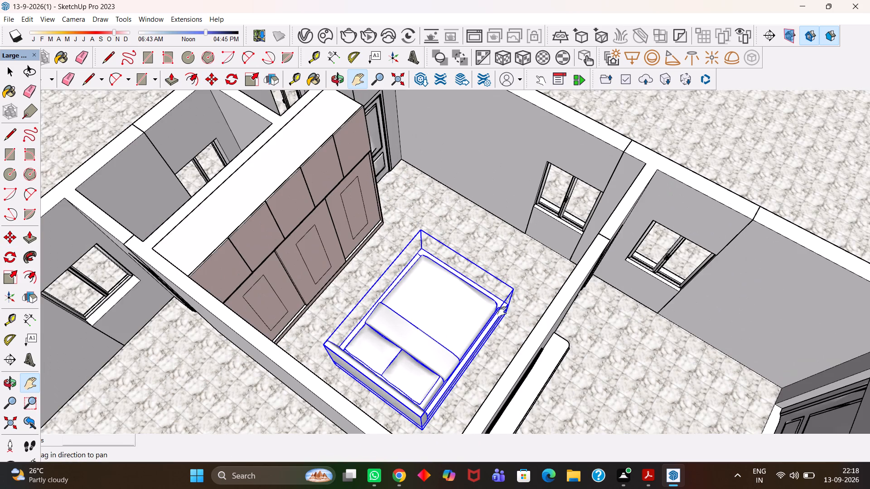
middle_click(342, 318)
scroll(339, 328, "up", 4)
scroll(413, 331, "down", 4)
scroll(465, 347, "up", 1)
middle_click_drag(438, 350, 275, 341)
scroll(333, 324, "up", 4)
scroll(310, 333, "down", 6)
scroll(384, 286, "up", 5)
middle_click_drag(382, 286, 334, 347)
key("h")
scroll(283, 354, "up", 3)
left_click_drag(278, 360, 438, 264)
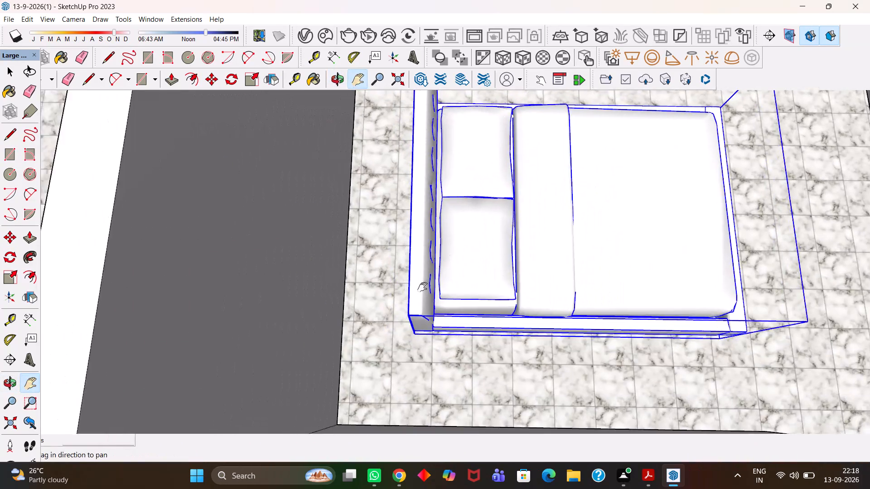
scroll(398, 326, "up", 4)
left_click_drag(402, 338, 451, 353)
scroll(449, 346, "up", 4)
key("m")
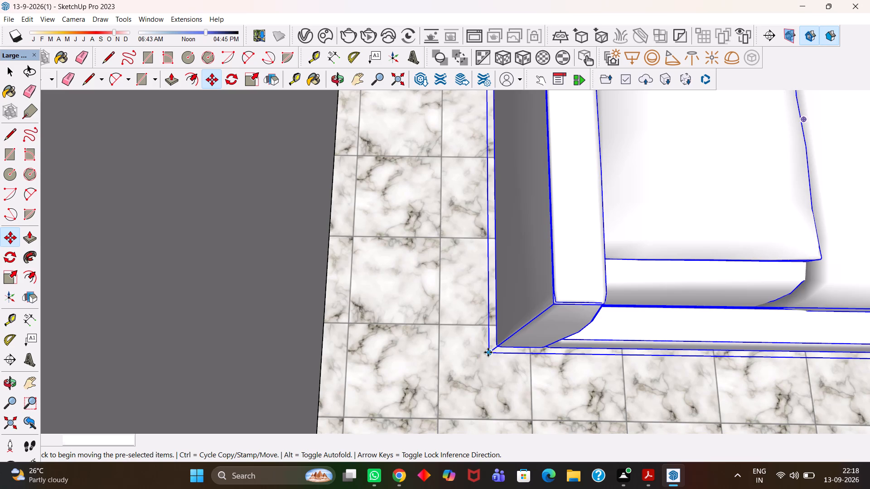
left_click(488, 352)
left_click(402, 334)
Copy the bed from the wardrobe room into the adjoining empty room, with its headboard near the outer side wall.
key("h")
scroll(401, 335, "down", 6)
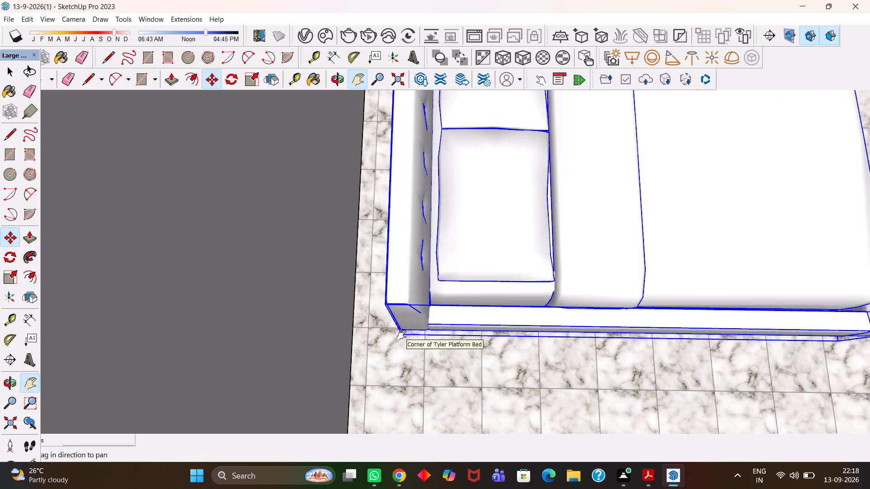
scroll(401, 336, "down", 7)
scroll(401, 337, "up", 3)
key("m")
left_click(403, 340)
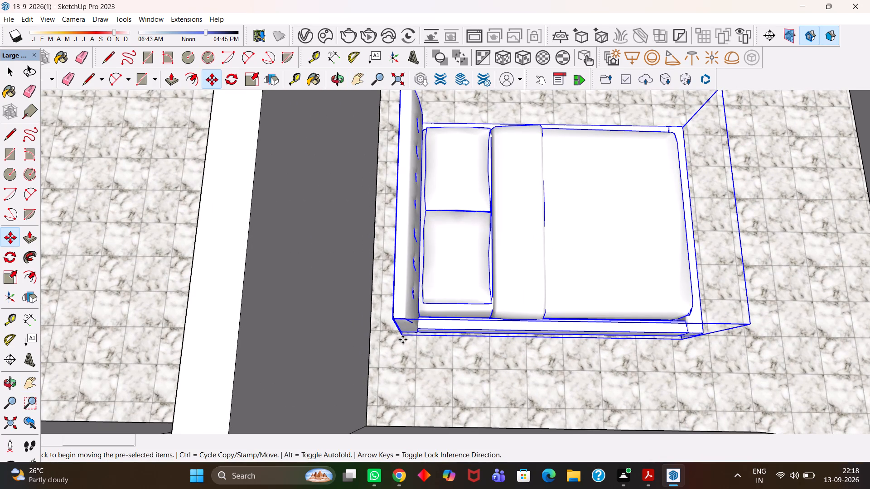
key("h")
scroll(403, 339, "down", 8)
left_click_drag(423, 368, 434, 244)
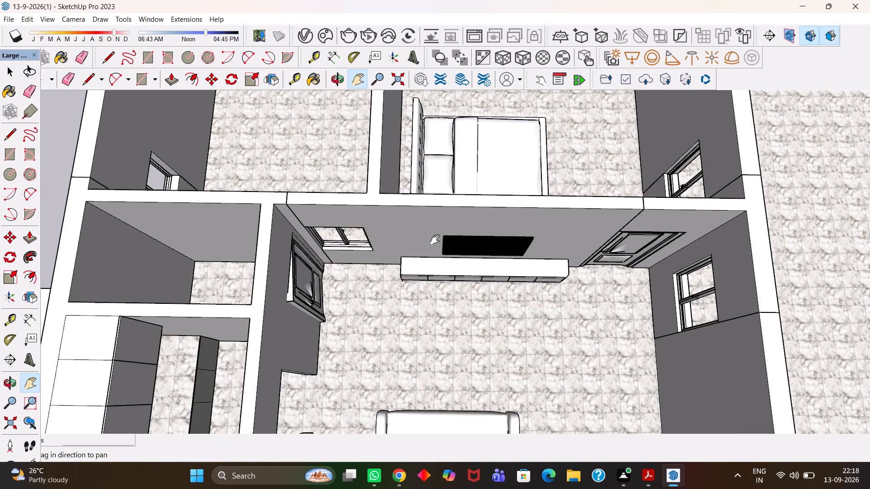
scroll(434, 242, "down", 6)
left_click_drag(432, 319, 420, 257)
left_click_drag(336, 165, 401, 374)
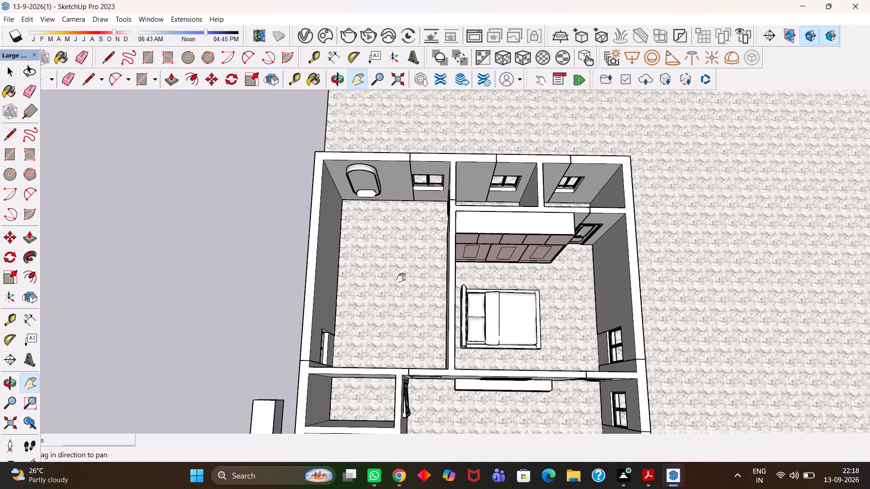
scroll(401, 278, "up", 4)
scroll(400, 279, "down", 6)
scroll(382, 319, "up", 8)
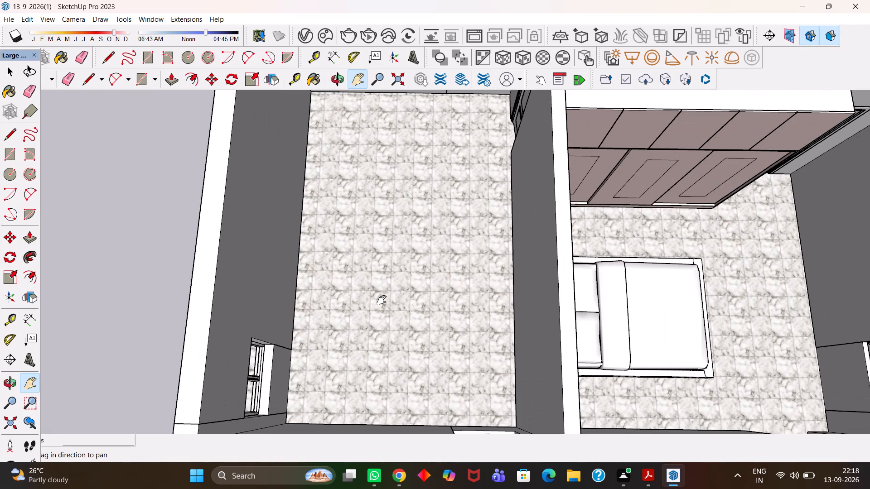
key("Escape")
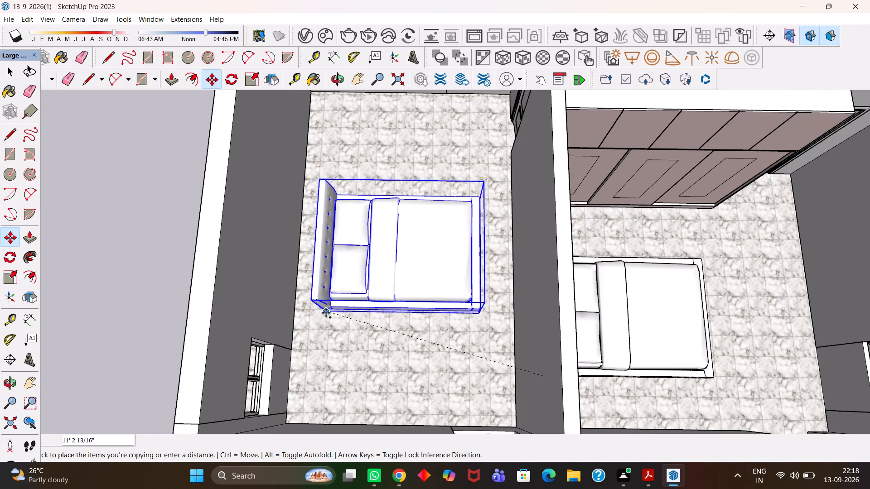
left_click(317, 312)
Examine the house layout from above, checking both beds, the living room and the kitchen area.
key("h")
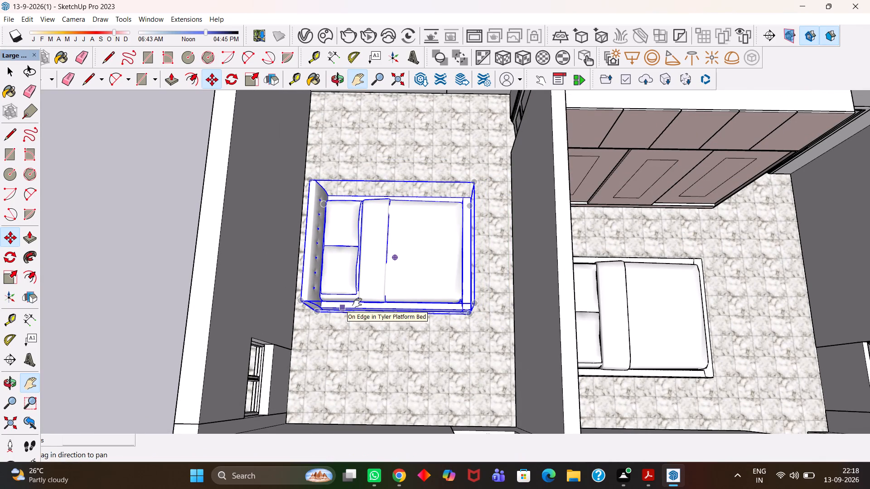
scroll(440, 302, "down", 11)
scroll(458, 355, "up", 4)
left_click_drag(498, 384, 464, 300)
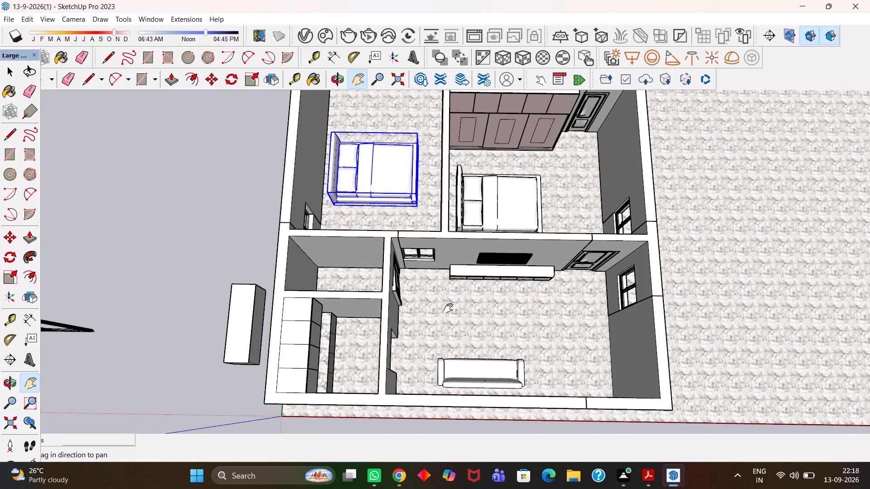
scroll(448, 308, "up", 1)
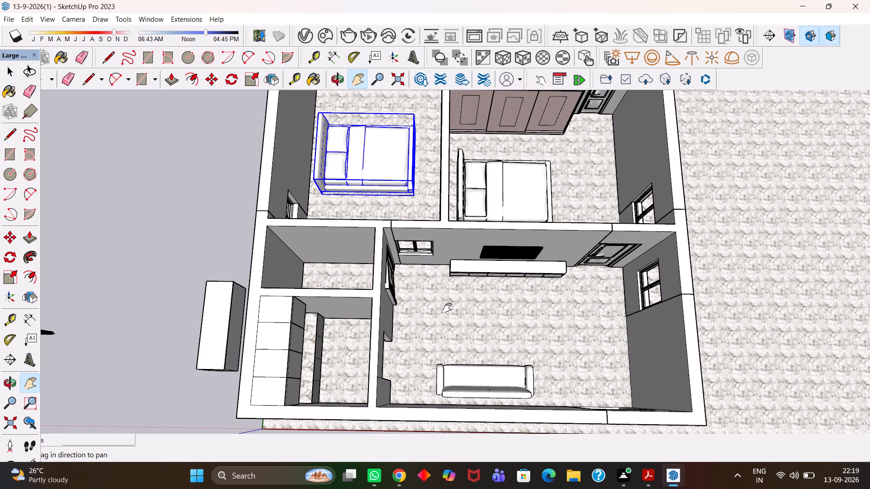
scroll(447, 308, "up", 13)
scroll(458, 309, "down", 6)
scroll(473, 345, "up", 1)
middle_click_drag(469, 340, 460, 287)
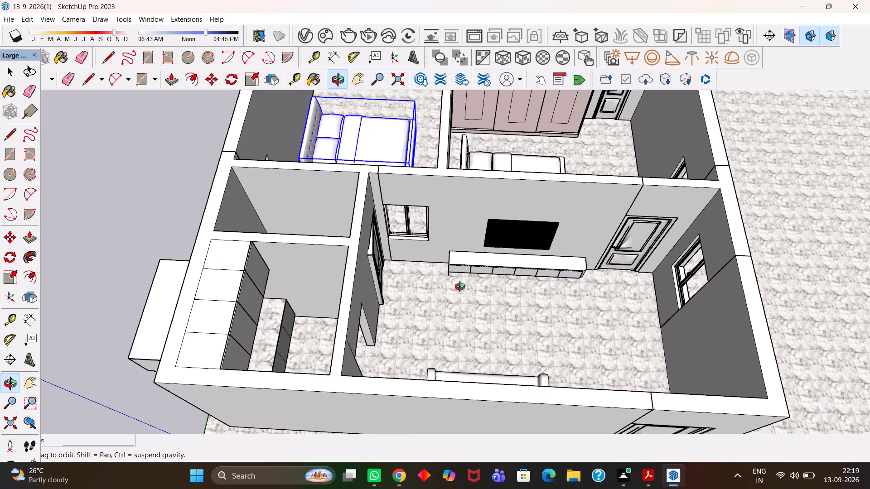
middle_click_drag(460, 287, 460, 287)
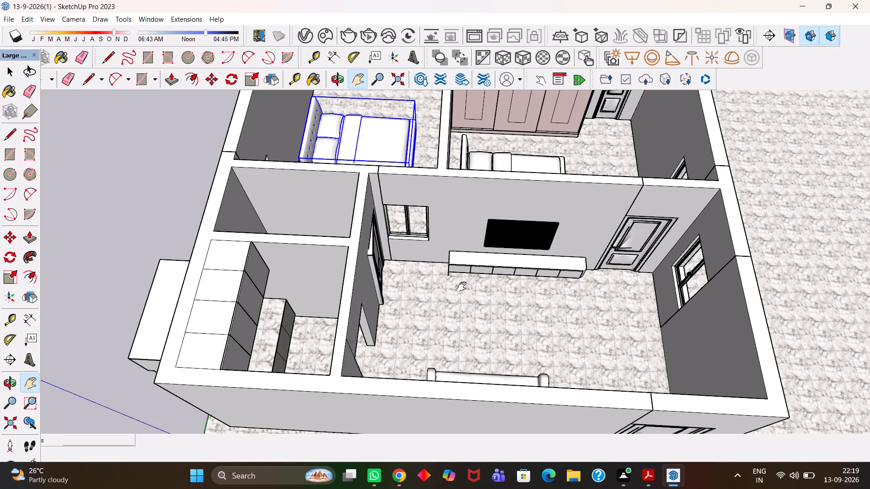
Move the copied bed along the outer side wall, slightly towards the wall with the oval mirror.
scroll(456, 293, "down", 4)
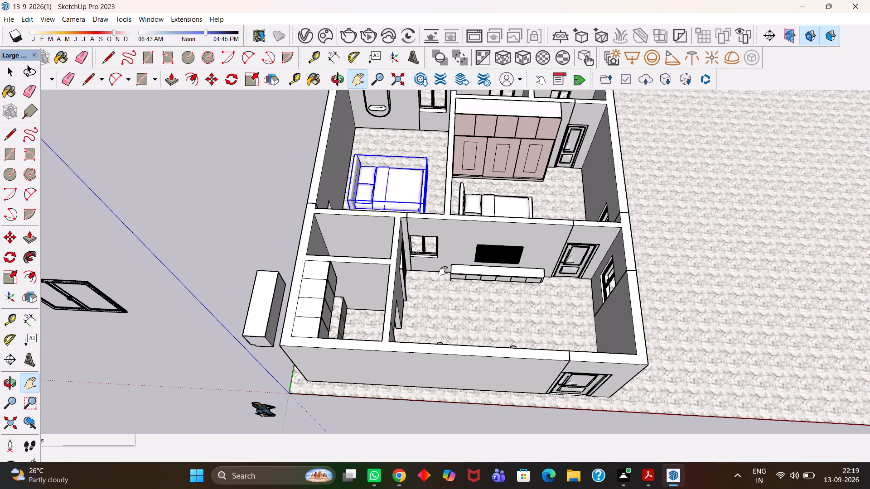
scroll(443, 271, "up", 1)
left_click_drag(429, 276, 436, 342)
left_click_drag(436, 295, 436, 352)
scroll(394, 282, "up", 4)
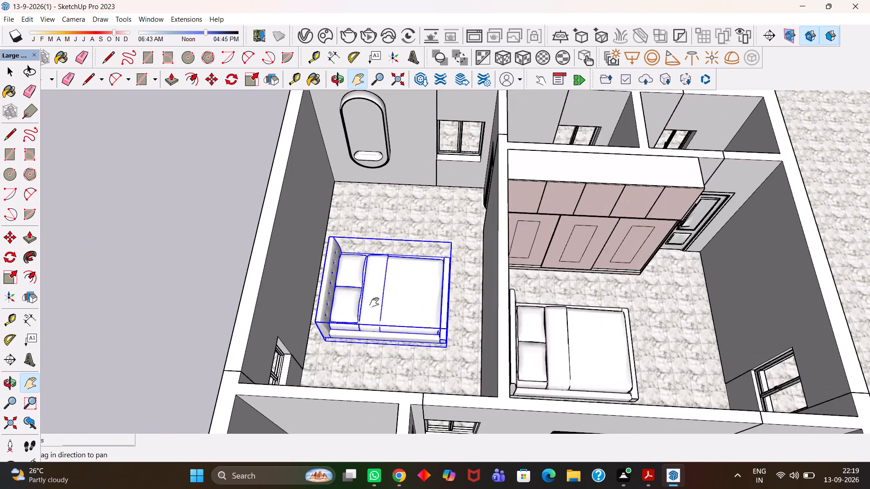
scroll(374, 302, "up", 4)
middle_click_drag(336, 300, 356, 321)
scroll(356, 322, "up", 2)
key("h")
scroll(356, 322, "down", 4)
middle_click_drag(383, 316, 382, 306)
scroll(382, 306, "up", 3)
middle_click_drag(318, 346, 393, 298)
scroll(395, 299, "up", 3)
left_click_drag(366, 352, 382, 300)
middle_click_drag(382, 303, 367, 310)
scroll(367, 310, "down", 2)
key("m")
left_click(344, 378)
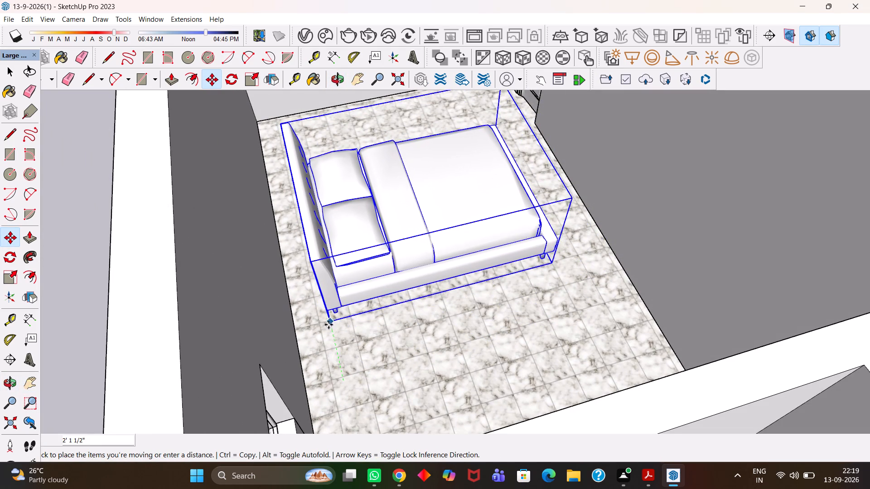
left_click(330, 347)
Review the two beds' positions in relation to the surrounding walls and rooms, and clear the selection.
key("h")
scroll(330, 347, "down", 7)
middle_click_drag(402, 314, 396, 314)
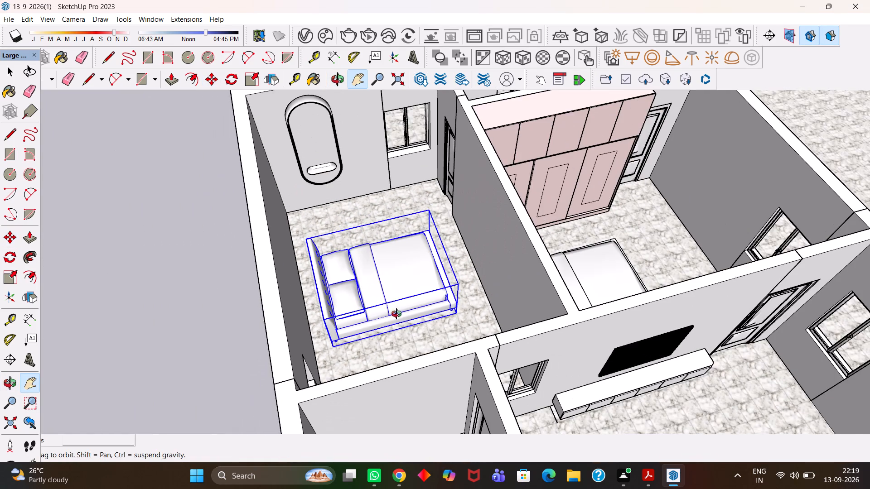
middle_click_drag(396, 314, 389, 314)
middle_click_drag(384, 314, 372, 316)
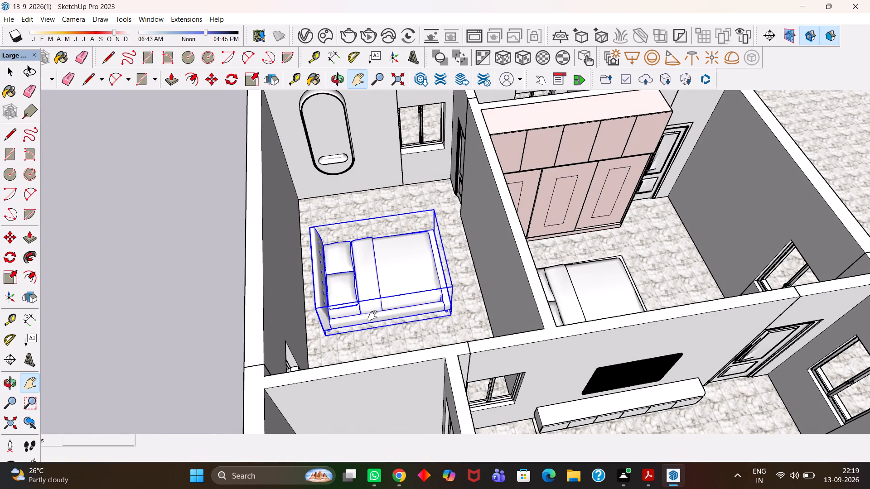
scroll(372, 316, "down", 5)
left_click_drag(490, 300, 364, 301)
scroll(371, 292, "down", 5)
middle_click_drag(372, 283, 362, 326)
scroll(363, 323, "up", 5)
left_click_drag(269, 327, 351, 290)
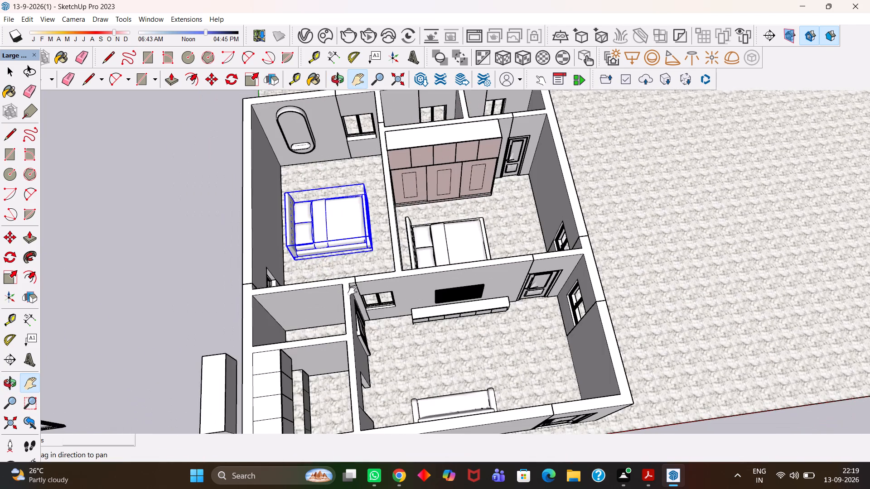
scroll(353, 292, "up", 1)
key("space")
left_click(178, 258)
Examine the living room's free floor space between the sofa, the TV unit and the side wall.
scroll(334, 221, "up", 5)
scroll(332, 225, "down", 5)
key("h")
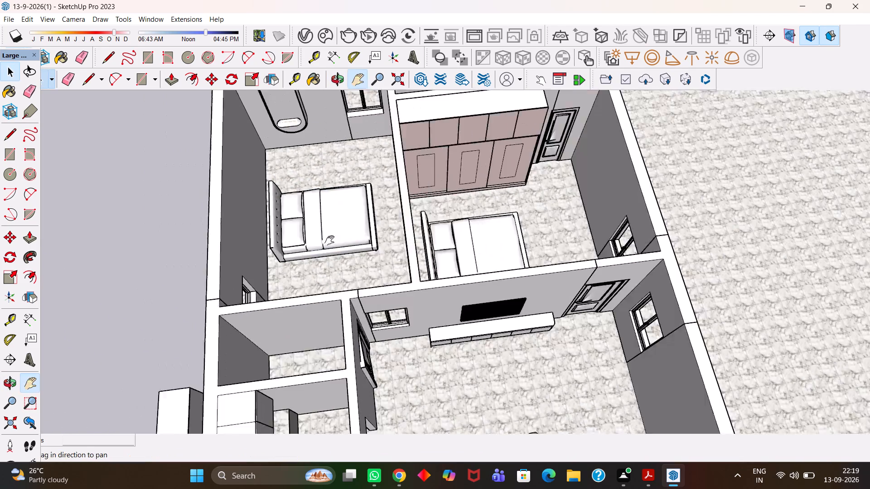
scroll(329, 240, "down", 1)
scroll(379, 292, "up", 5)
left_click_drag(485, 339, 462, 225)
scroll(454, 233, "down", 6)
scroll(450, 230, "up", 1)
middle_click_drag(447, 238, 442, 299)
scroll(440, 302, "up", 3)
middle_click(439, 302)
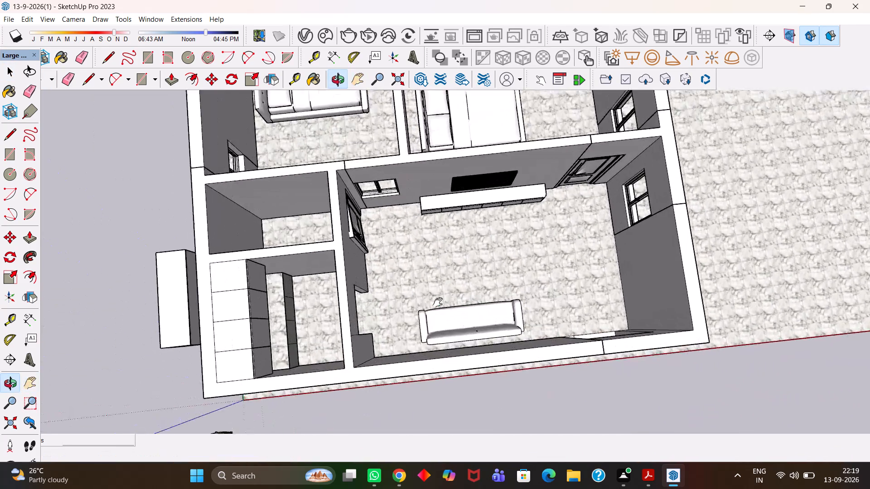
scroll(438, 302, "up", 4)
scroll(438, 302, "down", 8)
scroll(438, 308, "up", 12)
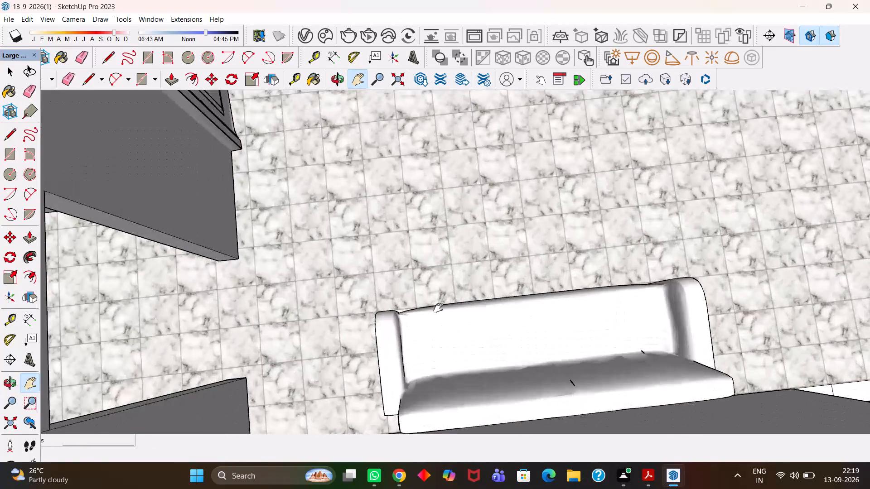
scroll(438, 308, "up", 1)
scroll(438, 308, "down", 5)
left_click_drag(493, 284, 408, 307)
scroll(408, 309, "up", 7)
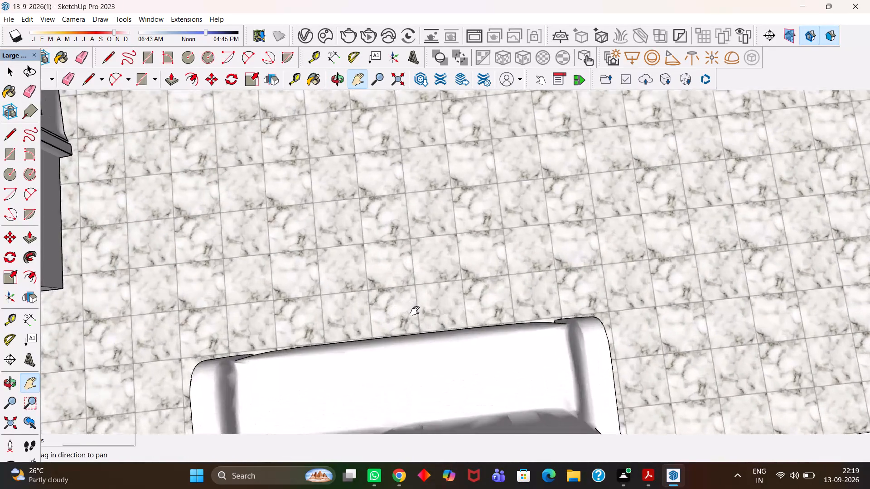
scroll(415, 311, "up", 2)
scroll(415, 311, "down", 13)
left_click_drag(519, 273, 468, 280)
scroll(471, 285, "up", 5)
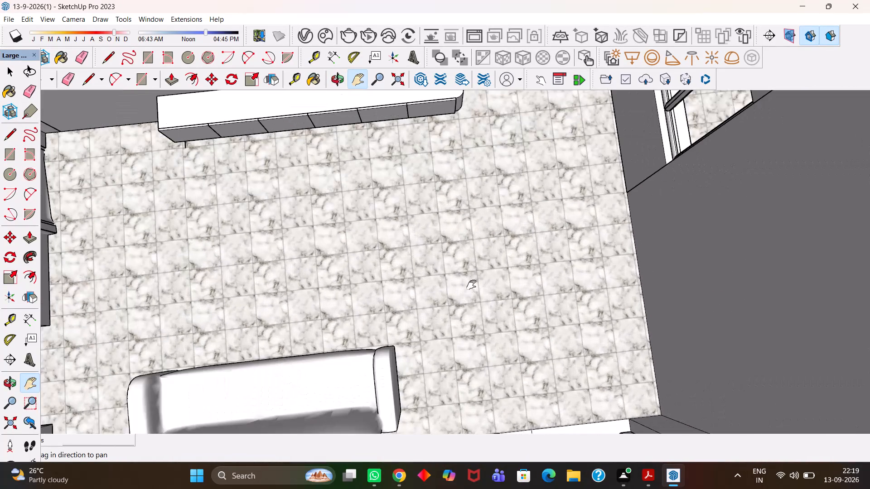
scroll(475, 286, "down", 5)
scroll(475, 286, "up", 4)
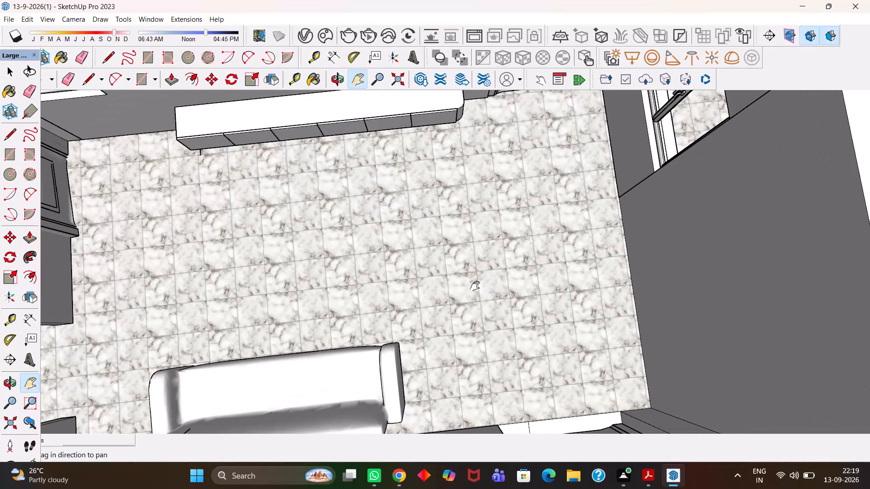
Examine the living room layout around the sofa, the TV unit, and the surrounding doors and windows.
scroll(473, 281, "up", 7)
scroll(470, 275, "down", 5)
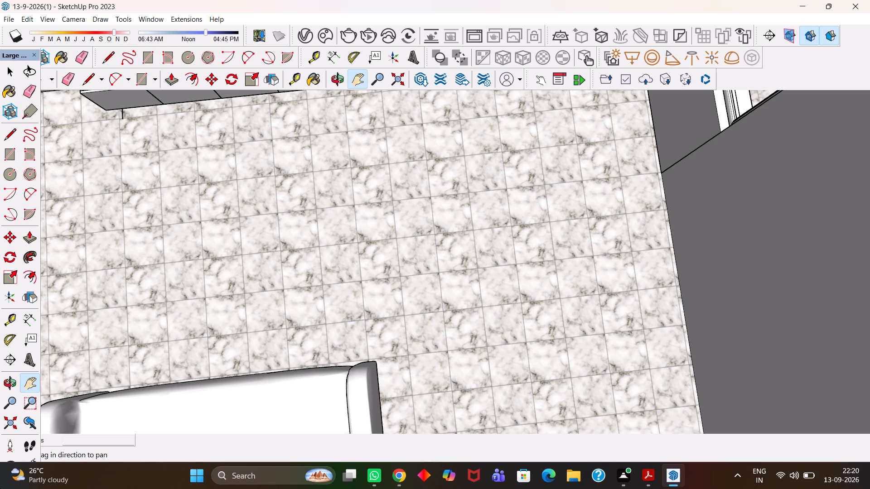
scroll(0, 488, "up", 5)
scroll(318, 250, "up", 5)
scroll(336, 254, "down", 7)
scroll(367, 272, "up", 1)
scroll(394, 291, "down", 8)
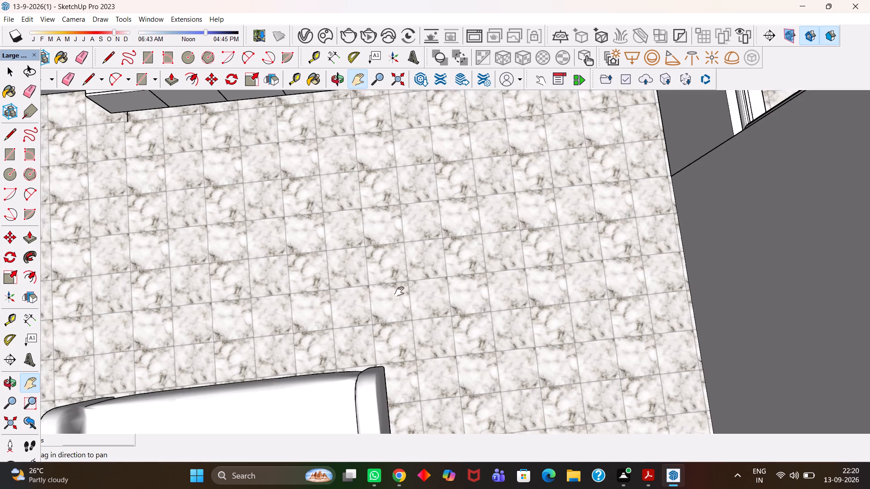
scroll(399, 292, "down", 20)
scroll(401, 342, "up", 7)
middle_click_drag(387, 330, 345, 292)
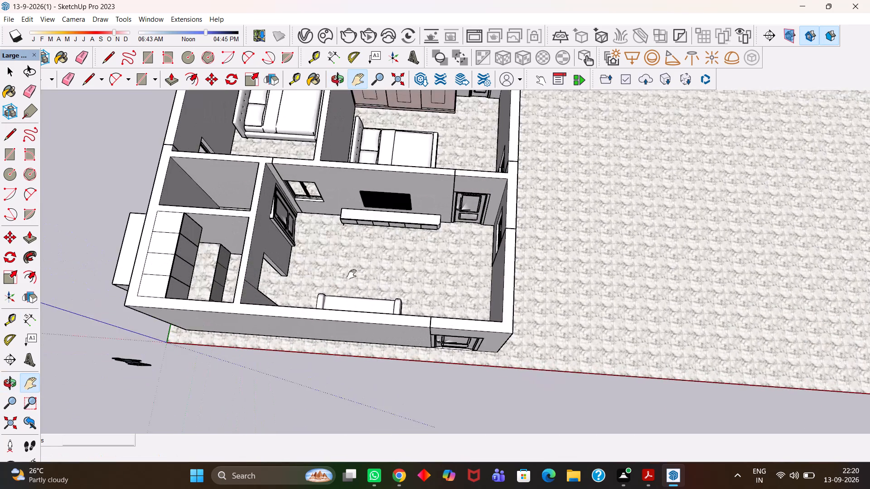
left_click_drag(351, 276, 425, 368)
middle_click_drag(458, 334, 461, 356)
scroll(460, 344, "up", 5)
left_click_drag(456, 370, 428, 287)
middle_click_drag(428, 286, 431, 304)
scroll(431, 304, "up", 2)
middle_click(431, 304)
scroll(431, 304, "down", 2)
middle_click(431, 304)
scroll(435, 307, "up", 1)
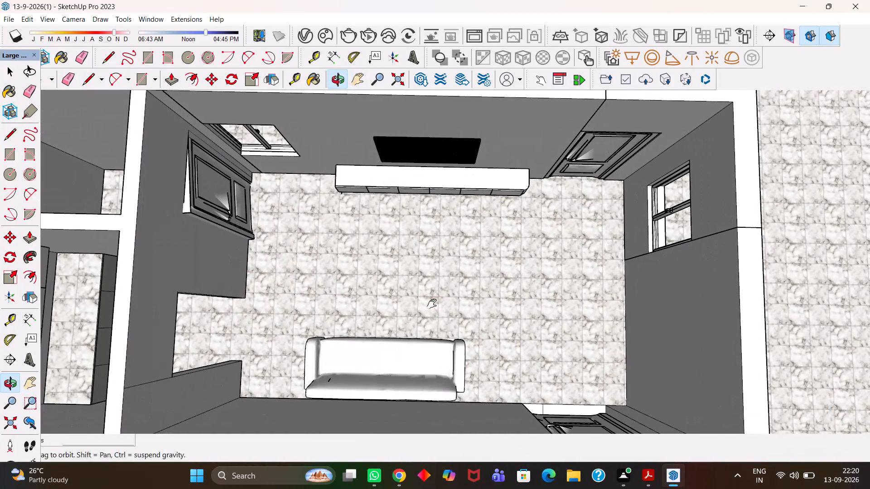
scroll(431, 303, "down", 5)
left_click_drag(391, 277, 384, 330)
Compare the placement of the two beds within their bedrooms, including the clearance to the wardrobe and walls.
left_click_drag(401, 247, 398, 347)
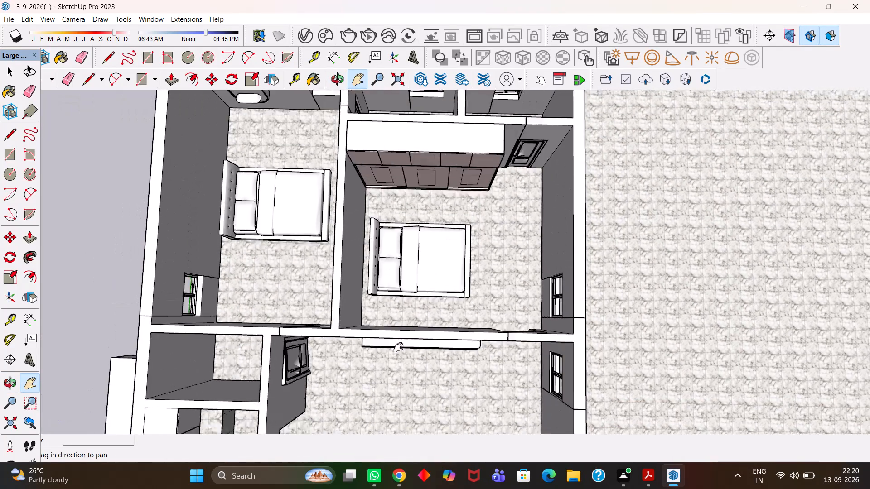
left_click_drag(398, 347, 404, 343)
left_click(431, 297)
scroll(434, 306, "up", 4)
left_click_drag(490, 306, 379, 311)
scroll(379, 307, "up", 6)
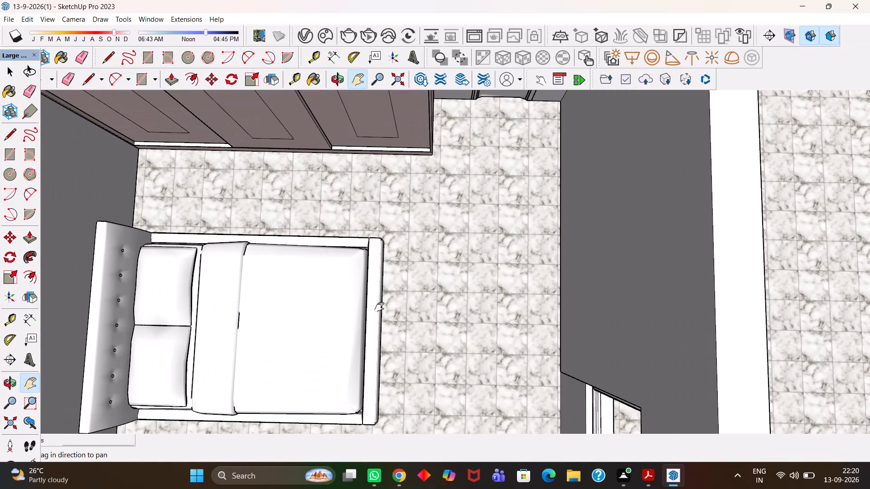
scroll(367, 314, "down", 6)
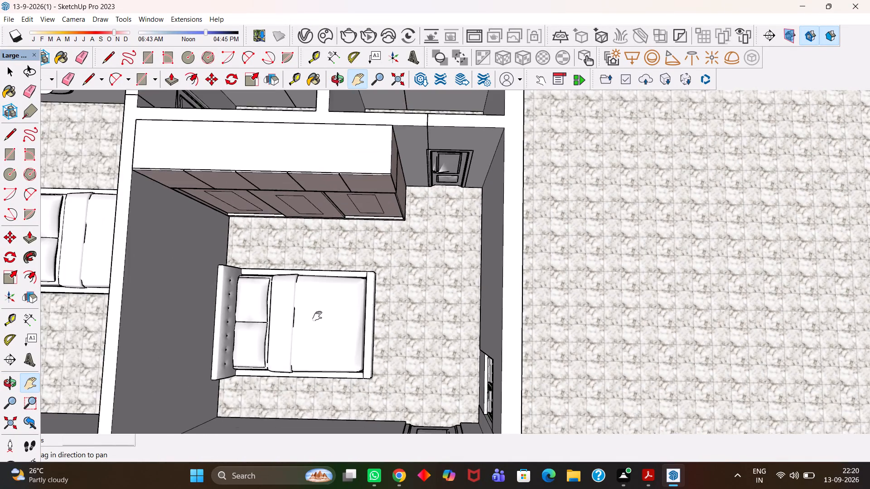
left_click_drag(317, 316, 433, 291)
left_click_drag(123, 290, 304, 297)
scroll(396, 280, "up", 4)
scroll(397, 285, "down", 5)
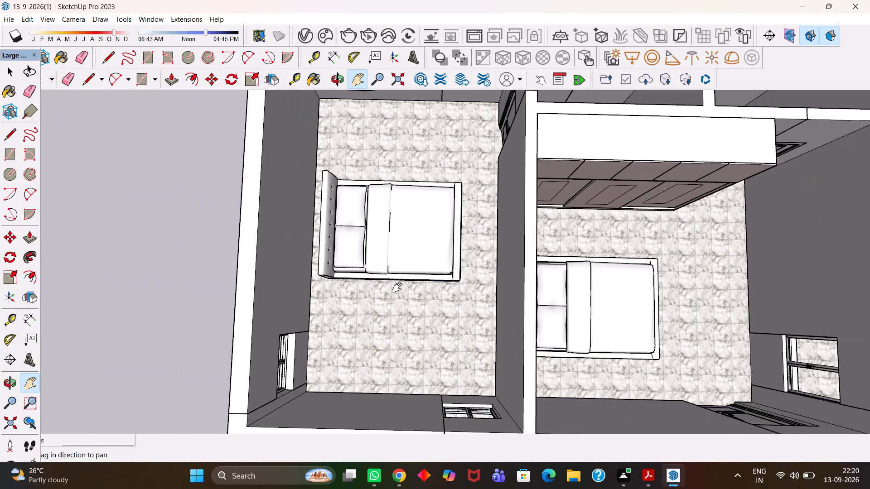
Examine the bed along the outer wall and the floor space between it, the window and the partition wall.
scroll(394, 290, "down", 4)
scroll(377, 324, "up", 7)
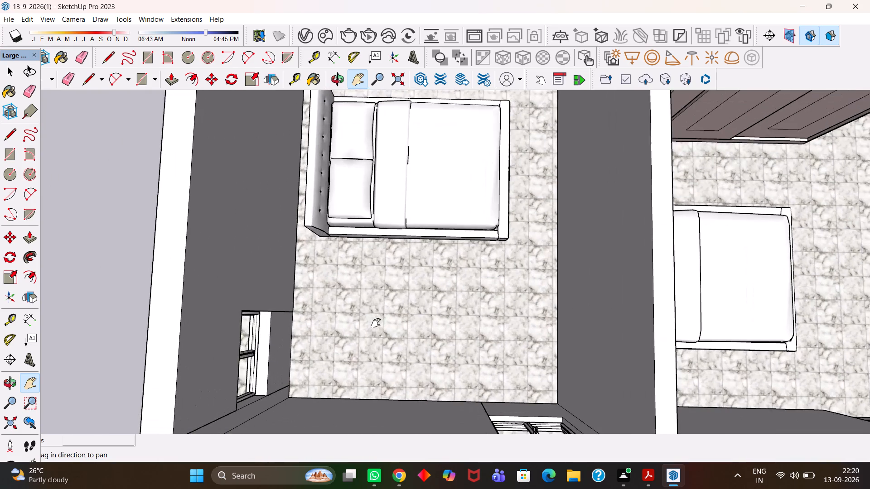
scroll(376, 323, "down", 4)
scroll(353, 295, "up", 6)
middle_click_drag(359, 221, 359, 200)
scroll(373, 287, "up", 1)
middle_click_drag(373, 289, 364, 207)
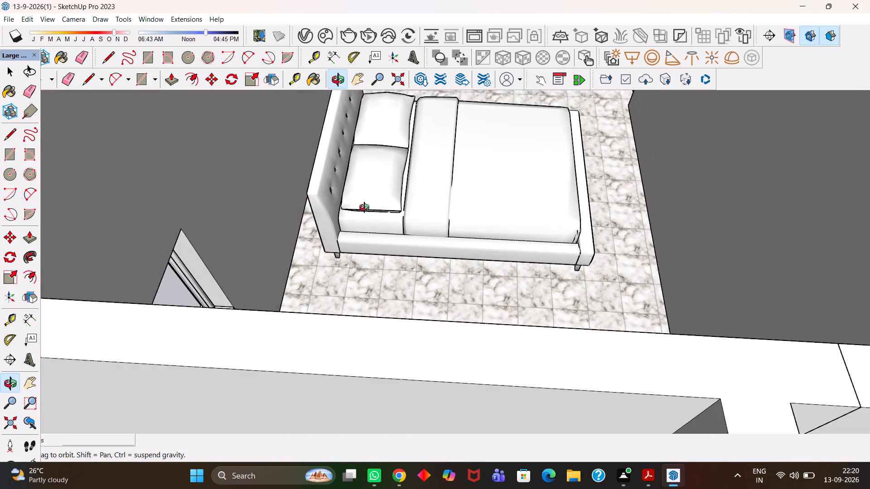
middle_click_drag(364, 207, 349, 212)
scroll(364, 205, "up", 3)
left_click_drag(341, 237, 373, 302)
scroll(373, 302, "down", 6)
scroll(372, 302, "up", 1)
scroll(372, 302, "down", 4)
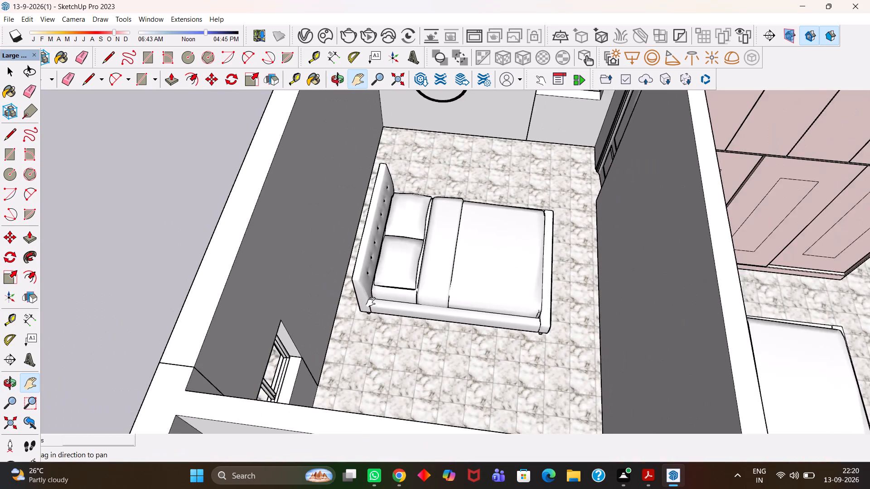
scroll(371, 302, "down", 3)
scroll(398, 328, "up", 5)
middle_click_drag(402, 342, 405, 360)
scroll(402, 355, "down", 6)
scroll(387, 312, "up", 1)
middle_click_drag(390, 324, 391, 347)
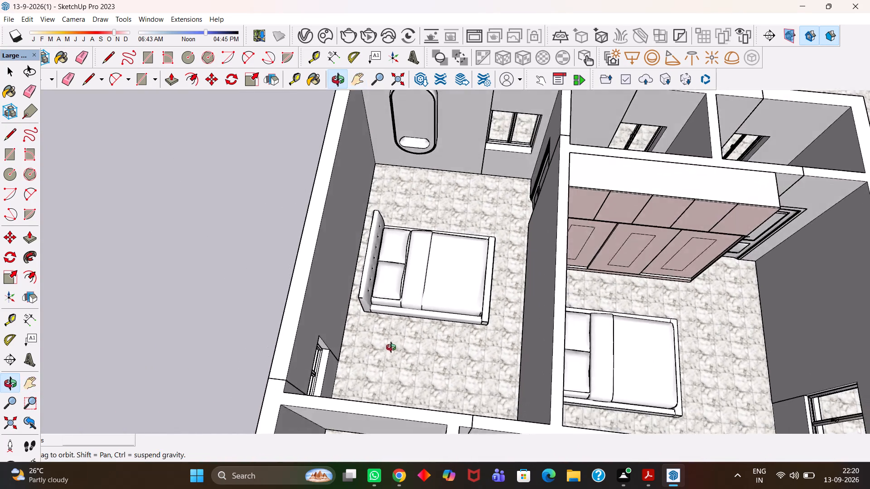
middle_click_drag(391, 347, 393, 350)
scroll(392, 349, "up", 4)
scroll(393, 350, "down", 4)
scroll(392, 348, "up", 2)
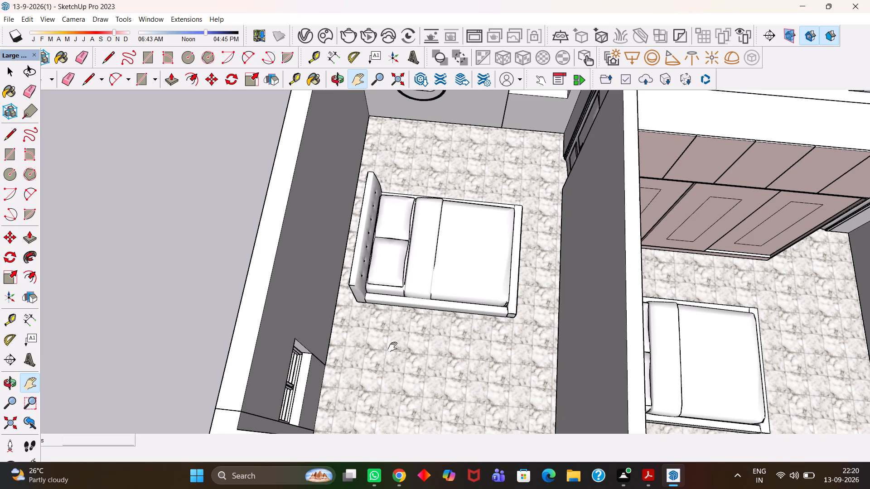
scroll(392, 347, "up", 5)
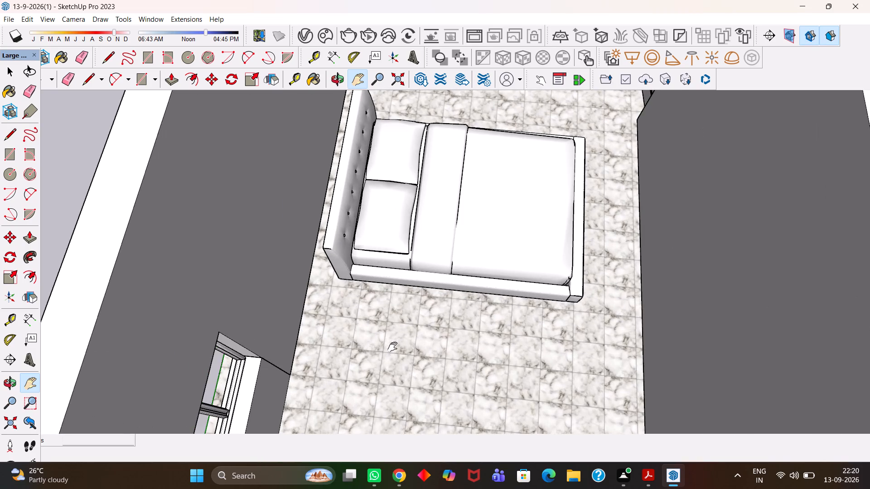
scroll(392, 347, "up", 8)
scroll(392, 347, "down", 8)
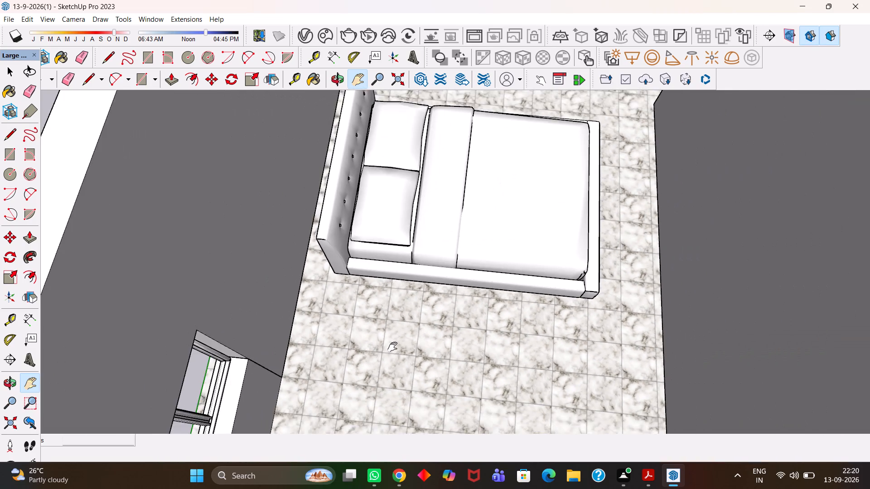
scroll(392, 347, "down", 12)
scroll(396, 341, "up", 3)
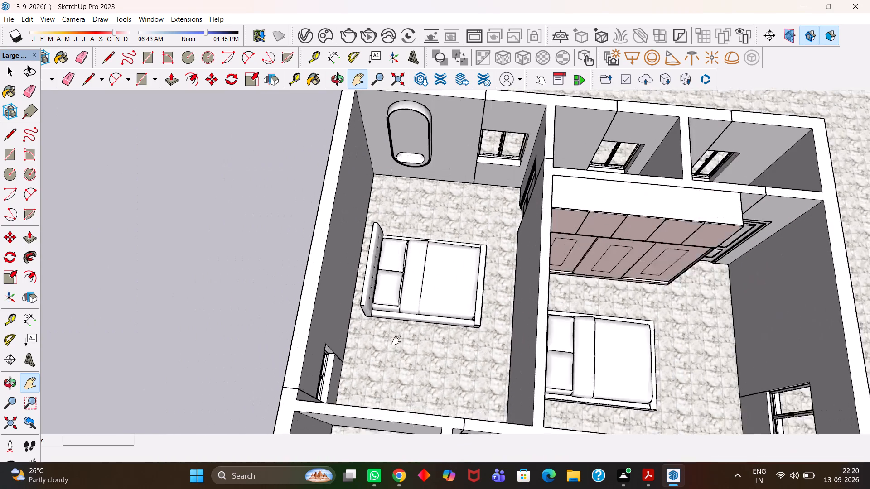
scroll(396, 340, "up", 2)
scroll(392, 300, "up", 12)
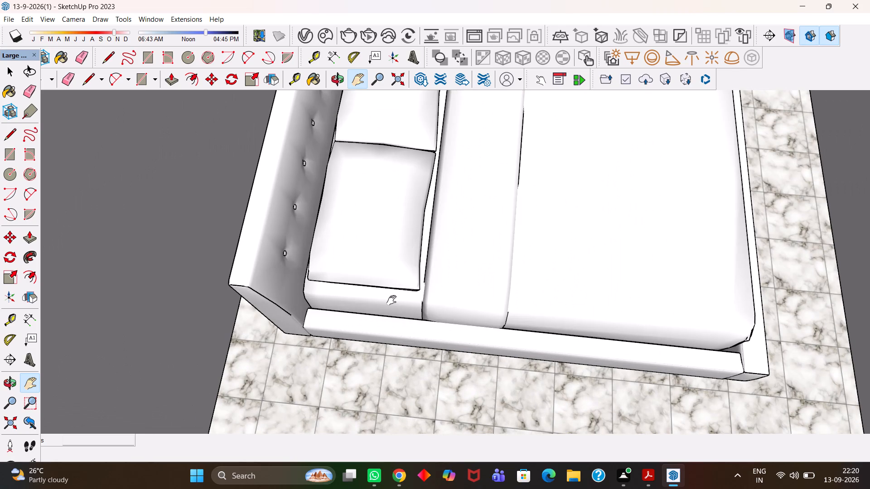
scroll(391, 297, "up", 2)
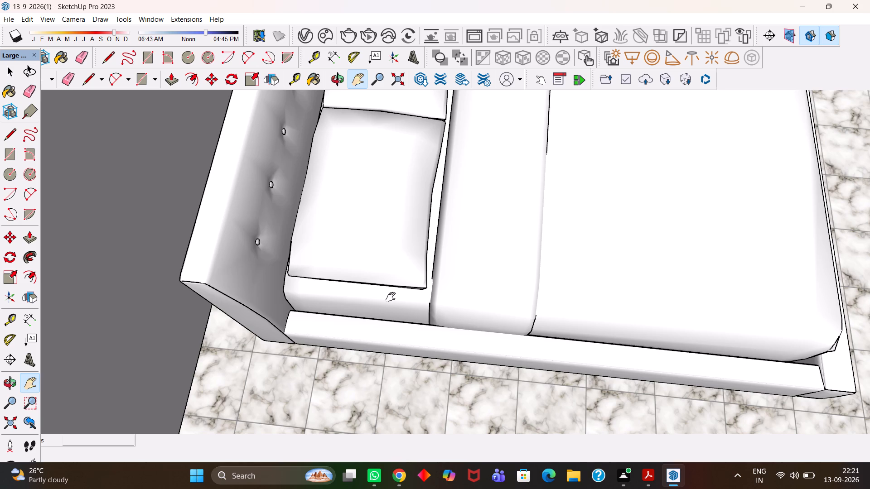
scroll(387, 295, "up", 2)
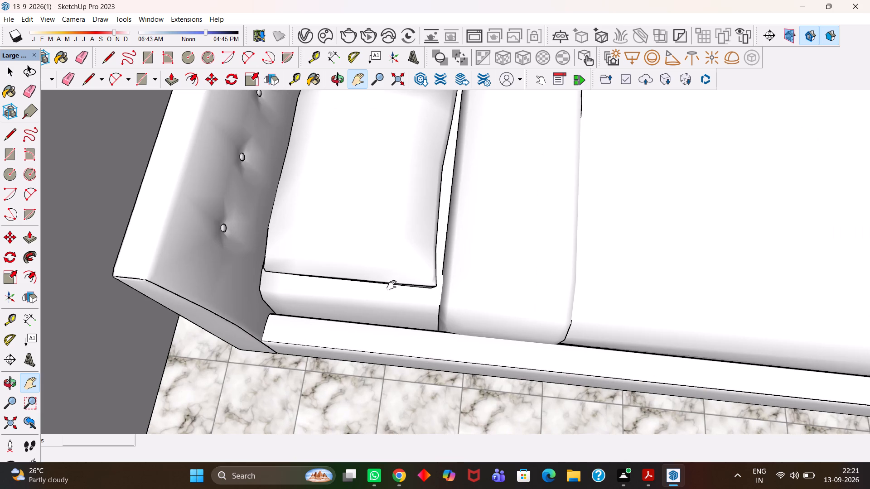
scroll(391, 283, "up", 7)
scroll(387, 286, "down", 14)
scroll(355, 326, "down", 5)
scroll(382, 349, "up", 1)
Inspect the bedroom wall with the oval mirror and its window, and select the mirror.
middle_click_drag(387, 349, 407, 316)
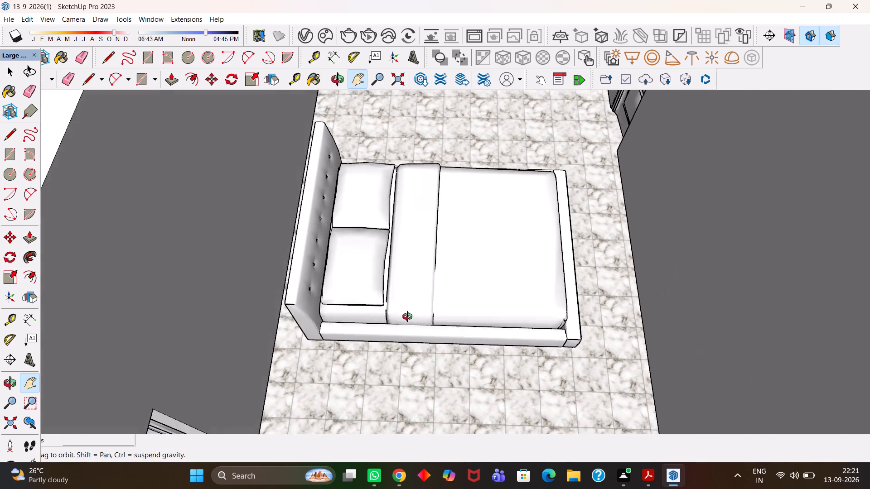
middle_click_drag(407, 316, 417, 296)
scroll(418, 298, "up", 4)
scroll(416, 295, "down", 6)
left_click_drag(435, 269, 433, 369)
scroll(427, 344, "down", 6)
middle_click_drag(428, 292, 427, 345)
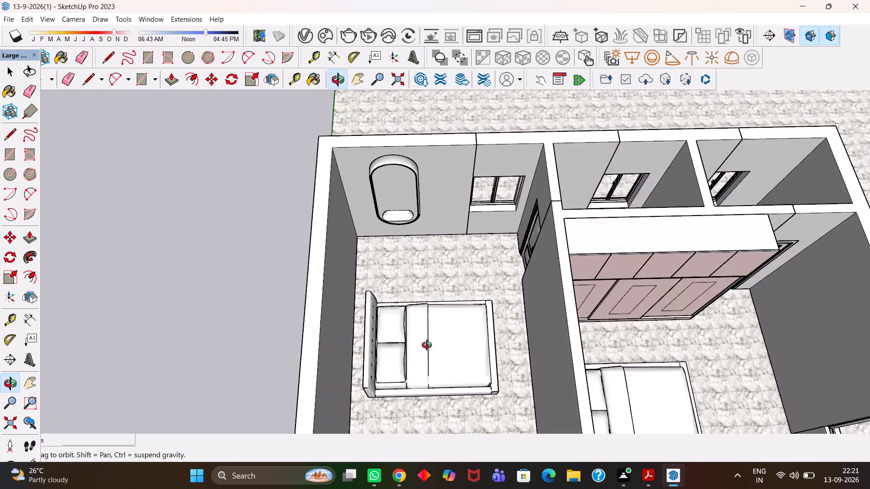
middle_click_drag(427, 345, 425, 350)
middle_click(424, 350)
scroll(422, 348, "up", 5)
scroll(422, 348, "down", 4)
left_click_drag(403, 275, 405, 344)
scroll(396, 240, "up", 4)
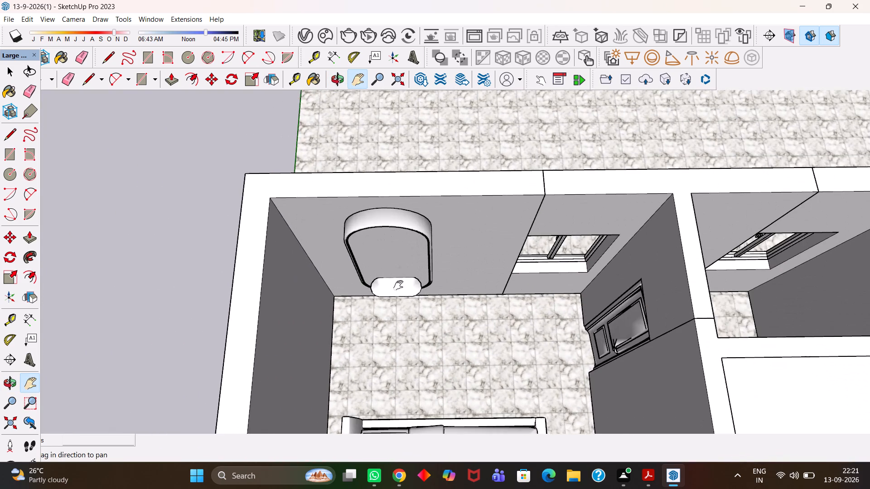
middle_click(396, 281)
middle_click(396, 281)
scroll(396, 281, "up", 2)
key("h")
left_click_drag(396, 279, 405, 314)
scroll(393, 314, "down", 4)
scroll(404, 320, "up", 4)
middle_click_drag(406, 319, 409, 315)
key("space")
left_click(446, 256)
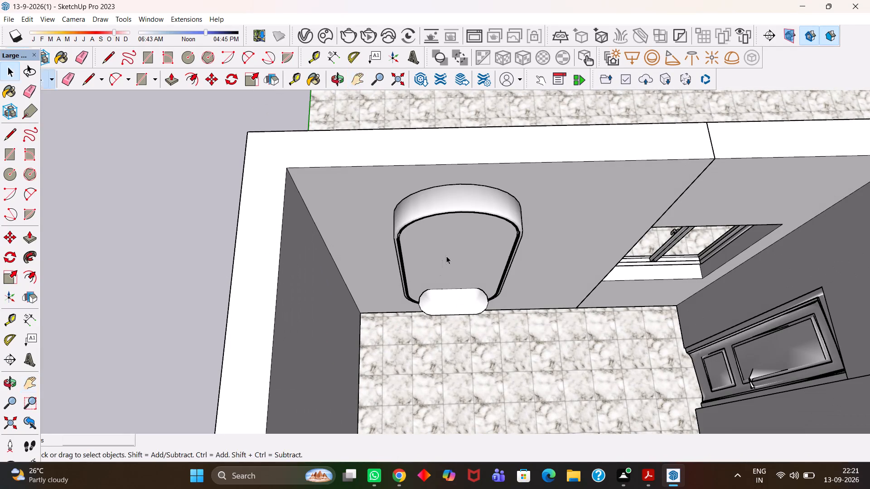
scroll(445, 259, "down", 4)
scroll(427, 291, "down", 6)
key("h")
left_click_drag(490, 338, 454, 195)
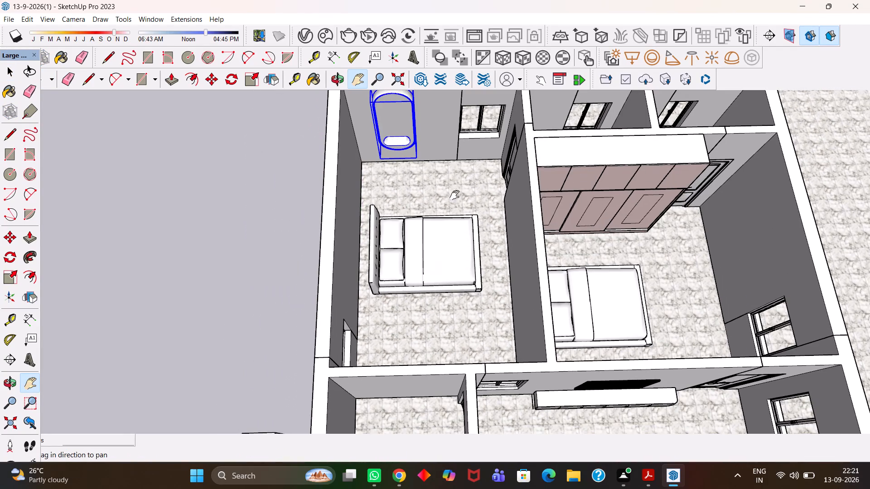
Delete the window set in the living room's TV wall, beside the inner door.
middle_click_drag(442, 305, 448, 369)
scroll(425, 314, "up", 1)
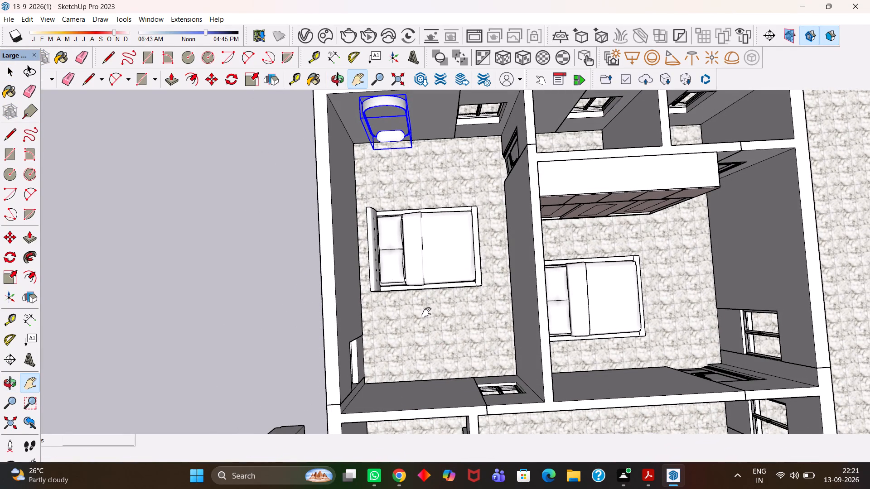
scroll(426, 312, "down", 5)
middle_click_drag(472, 368, 430, 192)
scroll(471, 367, "up", 1)
scroll(430, 339, "up", 6)
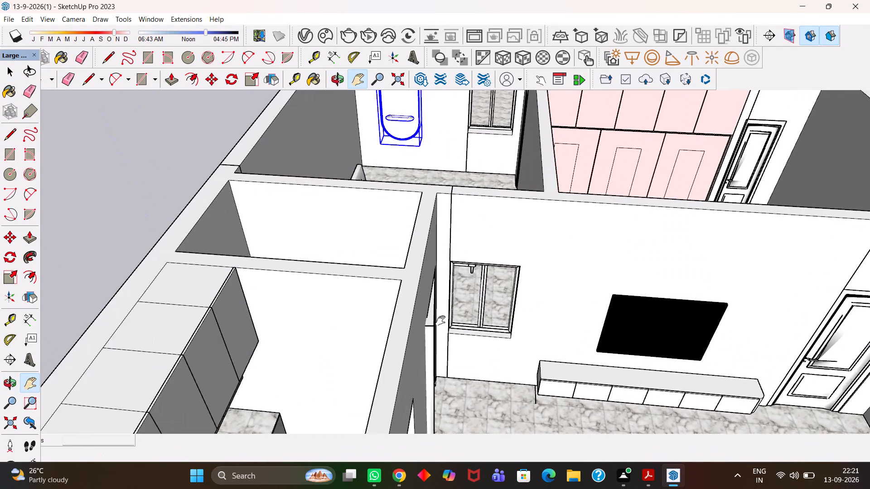
middle_click(440, 330)
middle_click_drag(439, 331, 445, 411)
scroll(445, 411, "up", 1)
scroll(382, 317, "down", 5)
scroll(364, 269, "up", 5)
middle_click_drag(383, 333, 390, 355)
left_click_drag(535, 388, 487, 297)
middle_click_drag(470, 317, 473, 303)
scroll(472, 307, "up", 4)
key("space")
left_click(473, 279)
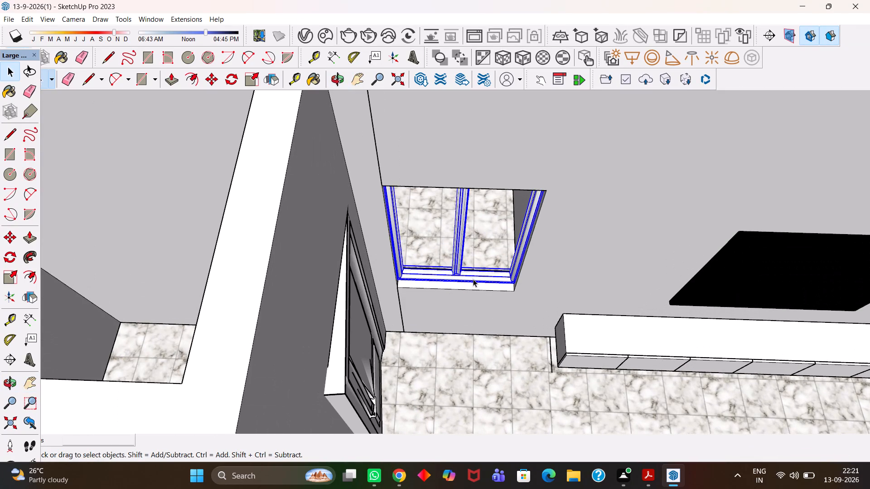
key("Delete")
Push the sill of the empty window opening down 3' to the floor to make a doorway, and leave the wall group.
left_click(475, 283)
double_click(475, 283)
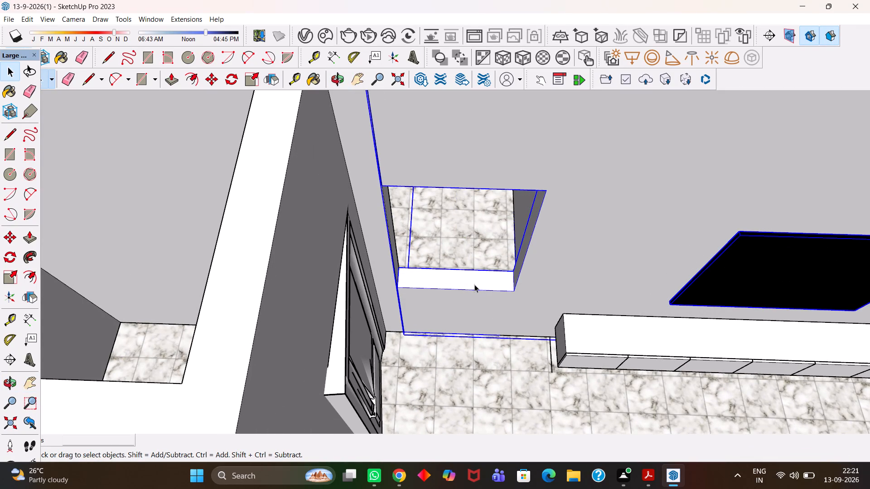
triple_click(469, 281)
left_click(466, 282)
left_click(466, 282)
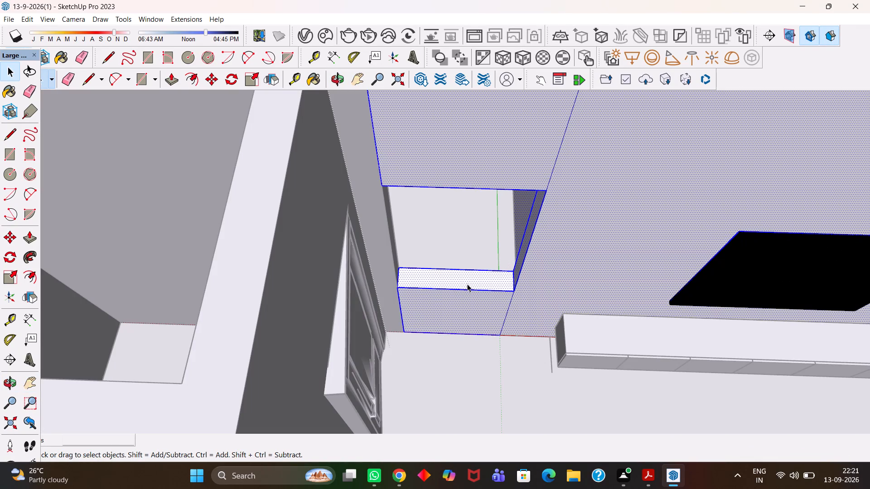
key("p")
left_click(467, 284)
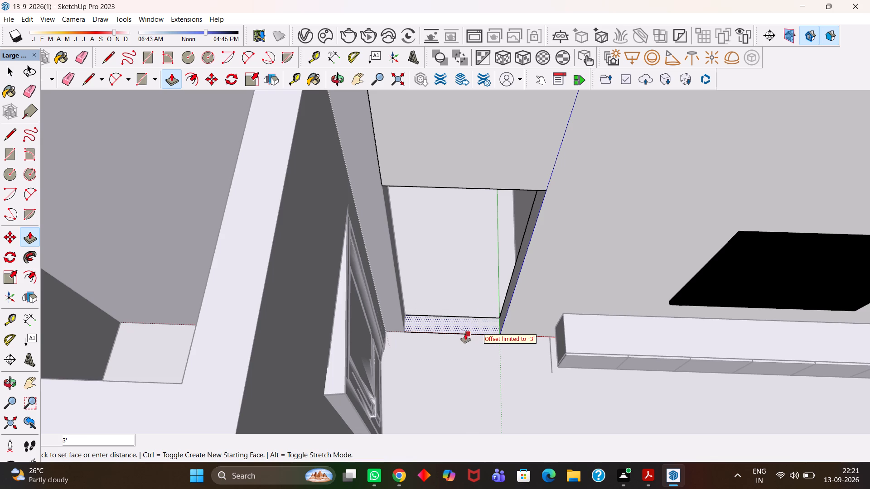
left_click(458, 333)
key("h")
scroll(457, 333, "down", 6)
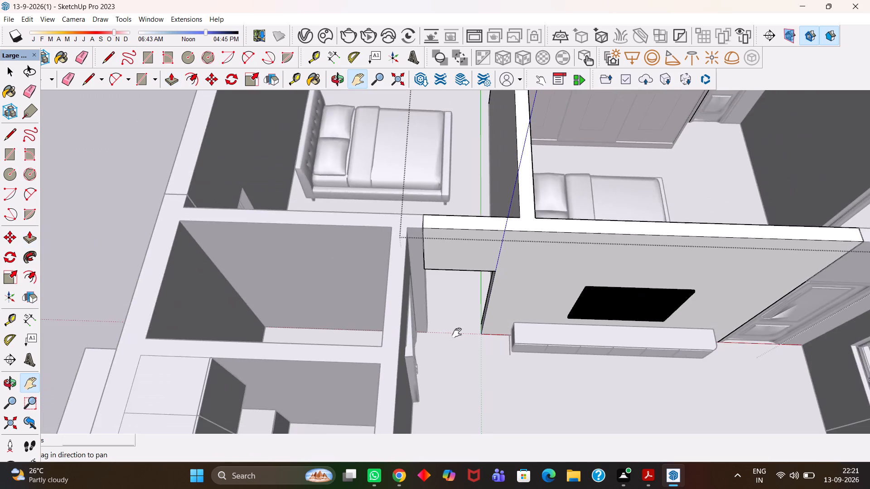
scroll(457, 333, "down", 4)
left_click_drag(457, 327, 460, 340)
key("space")
scroll(460, 341, "down", 5)
left_click(308, 316)
Examine the new doorway opening beside the TV wall and how it connects to the bedroom with the oval mirror.
scroll(437, 313, "up", 3)
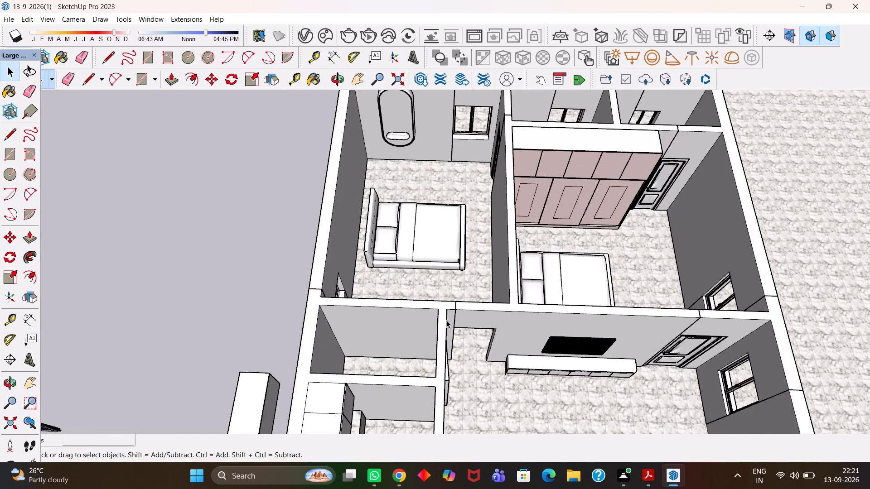
scroll(446, 320, "up", 6)
scroll(480, 339, "down", 4)
key("h")
left_click_drag(506, 344, 434, 353)
scroll(390, 351, "up", 7)
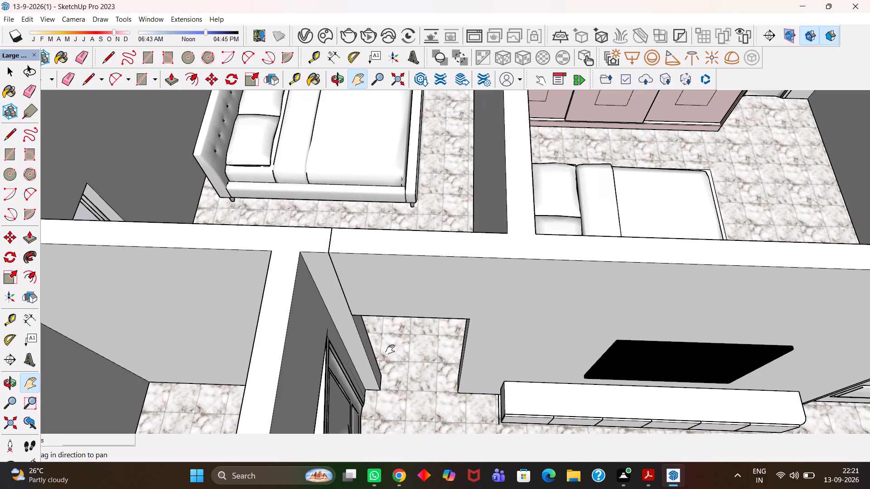
key("h")
scroll(389, 352, "down", 9)
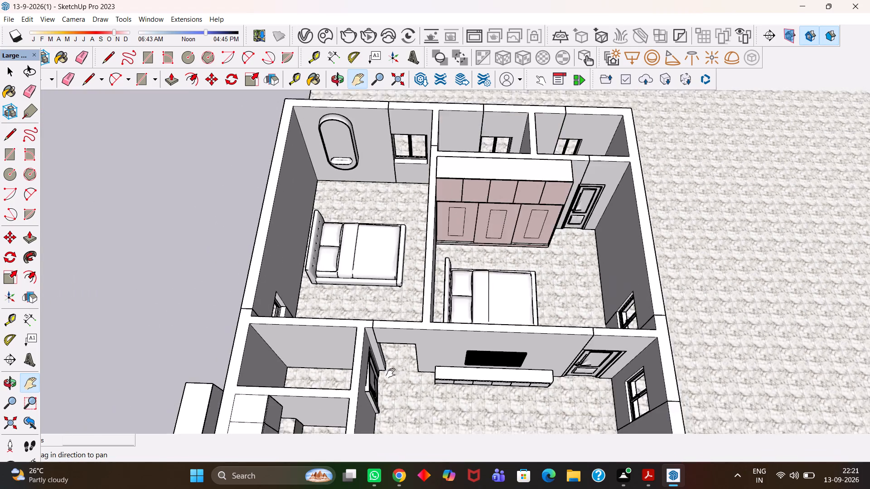
key("h")
scroll(391, 374, "up", 7)
middle_click_drag(408, 385, 428, 394)
key("h")
scroll(435, 393, "down", 4)
left_click_drag(415, 296, 428, 397)
left_click_drag(408, 310, 416, 361)
scroll(416, 365, "down", 3)
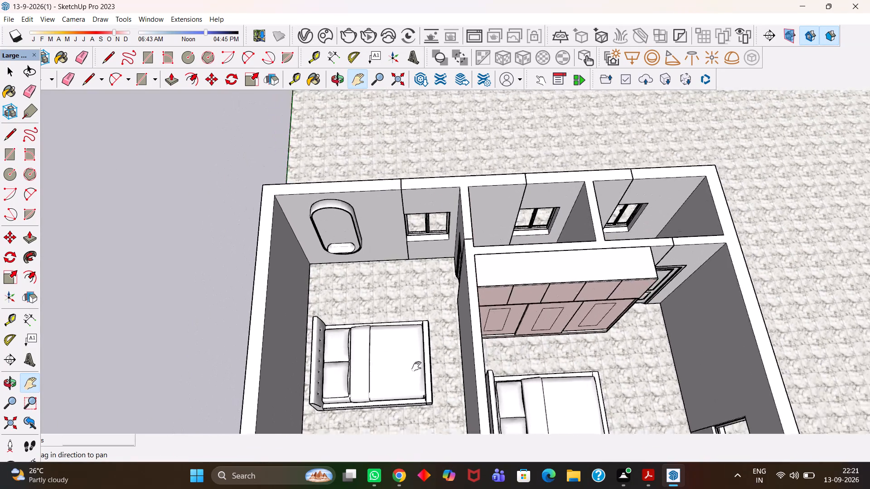
Examine the layout of both bedrooms and the adjoining rooms from several angles around the house.
scroll(416, 366, "down", 2)
middle_click(392, 371)
middle_click_drag(392, 377, 392, 384)
scroll(392, 377, "up", 6)
key("h")
left_click_drag(396, 388, 420, 279)
scroll(424, 273, "down", 5)
middle_click_drag(417, 311, 418, 323)
scroll(417, 315, "up", 5)
middle_click(419, 326)
key("h")
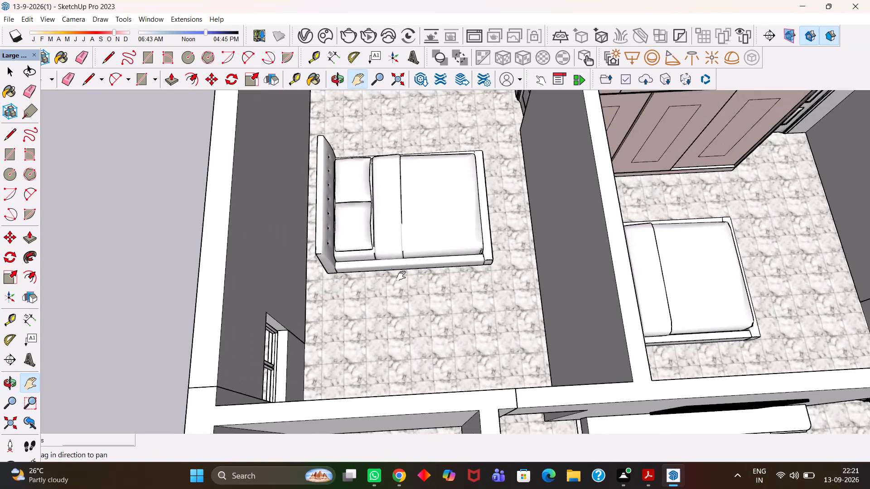
scroll(392, 262, "up", 4)
scroll(392, 262, "down", 11)
key("h")
scroll(585, 261, "down", 3)
middle_click_drag(668, 256, 686, 250)
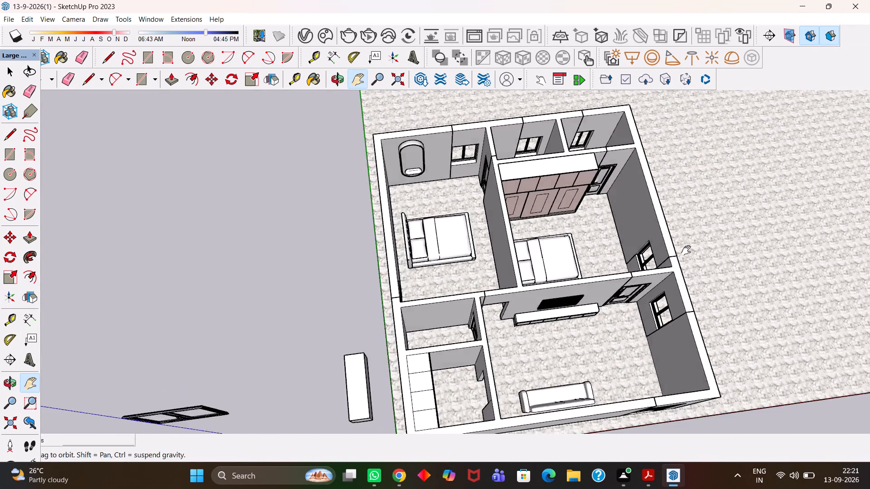
scroll(686, 250, "down", 7)
scroll(444, 247, "up", 4)
middle_click_drag(592, 325, 708, 345)
middle_click_drag(453, 272, 467, 278)
middle_click_drag(520, 284, 609, 257)
scroll(589, 268, "up", 2)
middle_click_drag(437, 230, 620, 305)
scroll(482, 278, "up", 2)
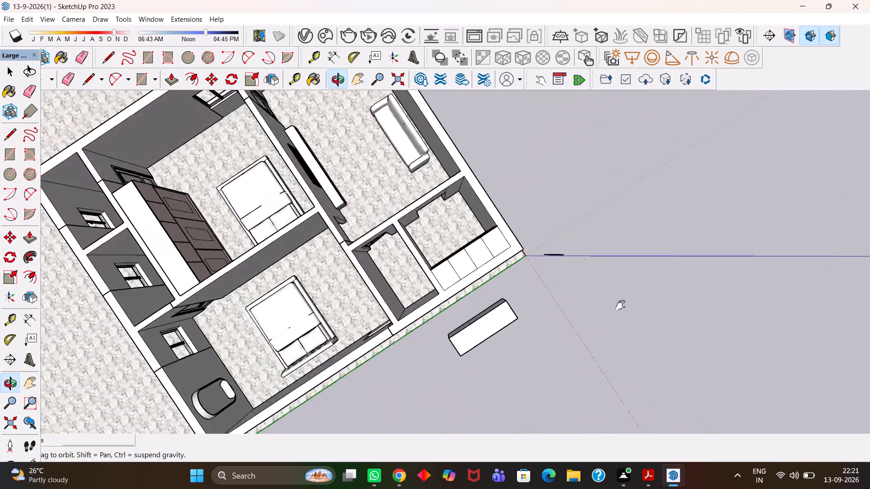
key("h")
middle_click_drag(620, 305, 617, 312)
scroll(520, 286, "down", 5)
middle_click_drag(530, 334, 386, 291)
scroll(448, 304, "up", 4)
scroll(333, 250, "down", 5)
key("h")
left_click_drag(344, 225, 527, 313)
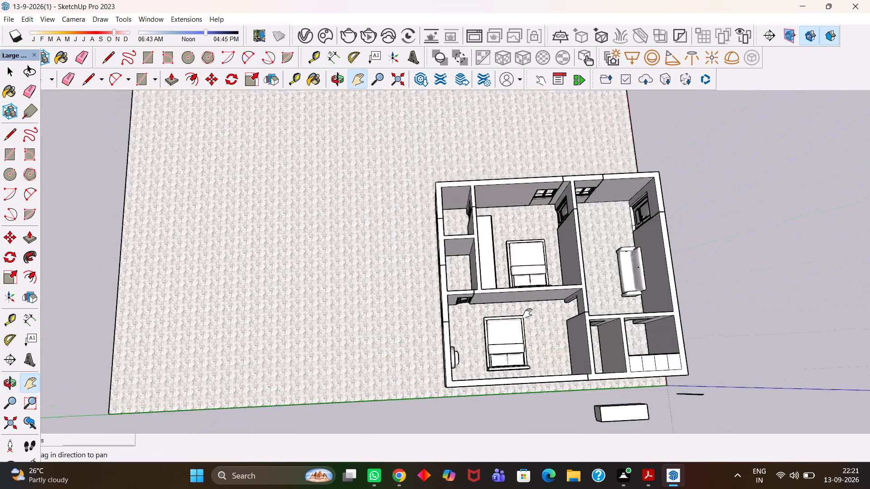
scroll(527, 313, "up", 6)
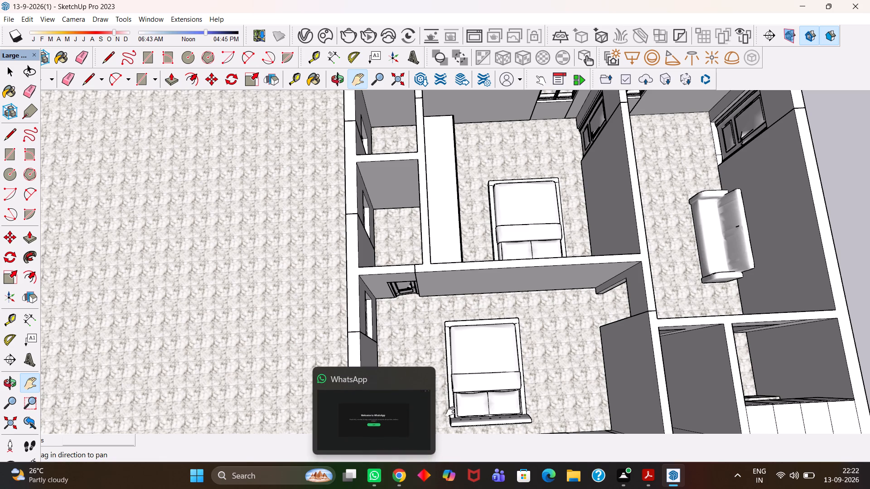
Inspect the wardrobe bedroom, the living room and the tiled floor running through and beyond the house.
left_click(529, 223)
key("h")
scroll(527, 216, "down", 6)
left_click_drag(581, 217, 363, 204)
scroll(368, 198, "up", 8)
left_click_drag(370, 199, 457, 231)
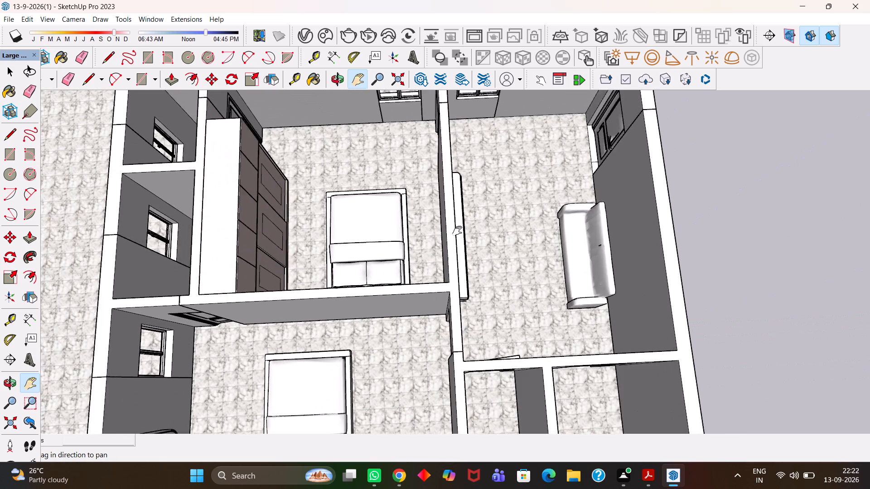
scroll(457, 231, "down", 5)
middle_click_drag(456, 248, 454, 262)
middle_click(453, 263)
scroll(453, 263, "up", 3)
scroll(453, 263, "down", 4)
scroll(453, 252, "up", 1)
middle_click_drag(456, 259, 447, 285)
scroll(447, 285, "up", 3)
key("h")
scroll(447, 285, "down", 5)
left_click_drag(411, 282, 496, 269)
scroll(486, 291, "up", 1)
key("h")
left_click_drag(459, 285, 517, 282)
scroll(505, 282, "down", 4)
scroll(463, 301, "up", 1)
middle_click(464, 301)
middle_click_drag(466, 302, 492, 302)
middle_click(492, 302)
Draw a rectangle on the tiled ground between the house's diagonally opposite outer base corners, separating the house floor from the surrounding ground.
key("b")
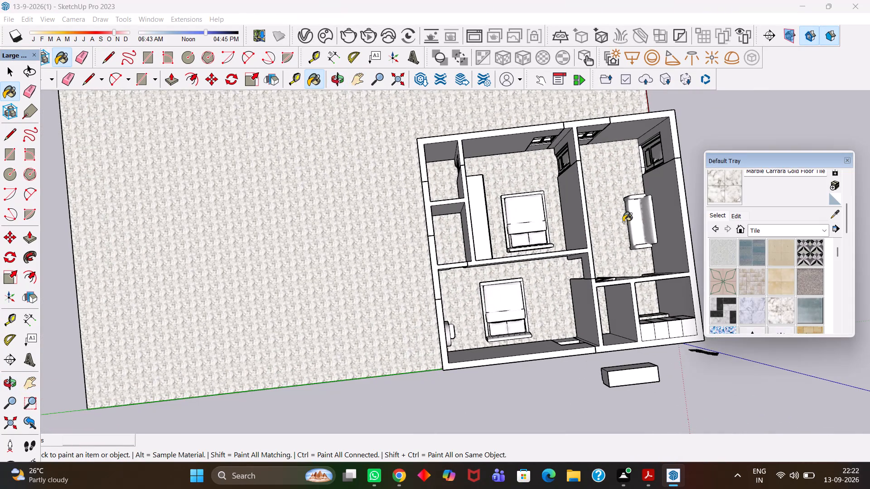
scroll(394, 301, "up", 4)
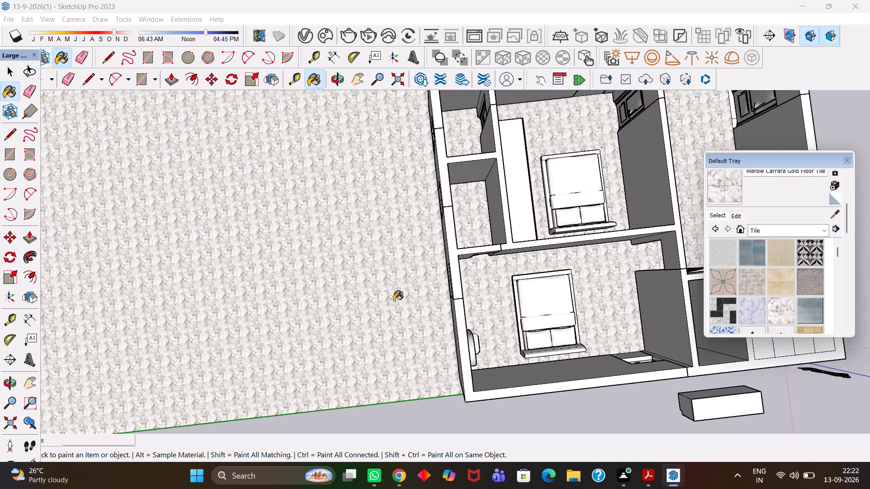
scroll(390, 297, "down", 8)
key("h")
left_click_drag(515, 269, 378, 288)
scroll(275, 268, "up", 5)
scroll(276, 267, "down", 6)
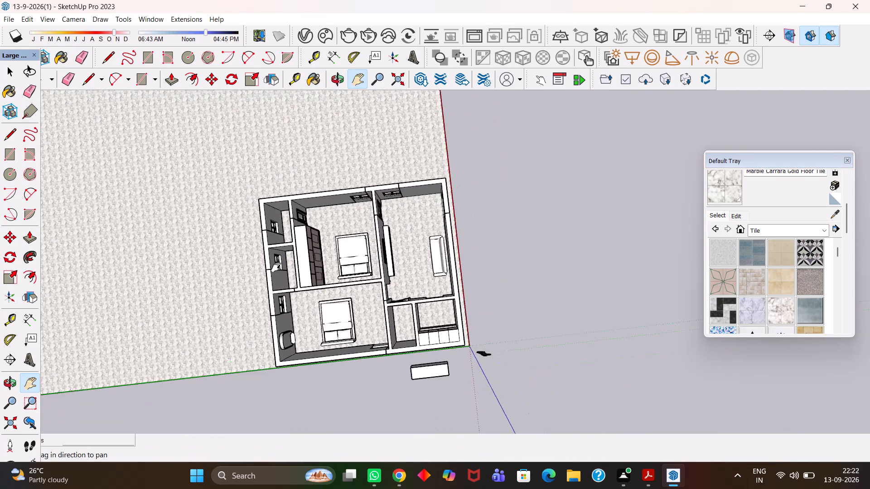
scroll(278, 268, "up", 5)
key("h")
left_click_drag(227, 268, 389, 281)
scroll(390, 279, "down", 9)
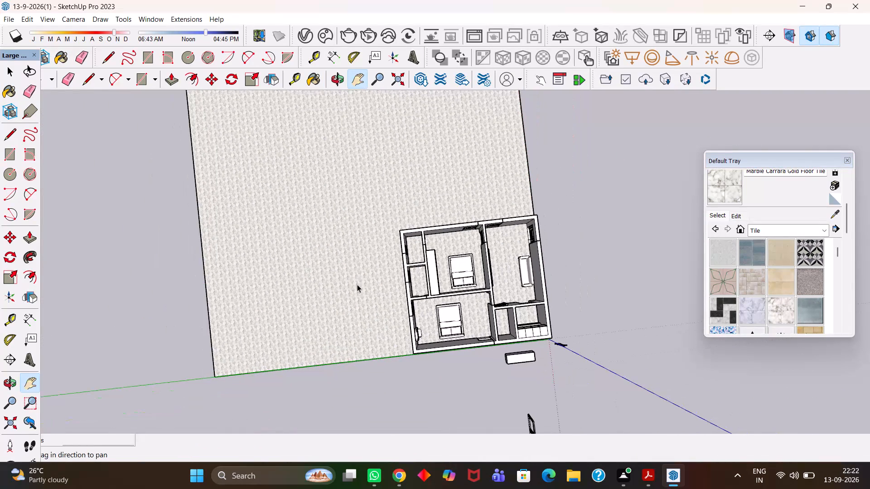
key("space")
left_click(349, 281)
scroll(350, 281, "up", 11)
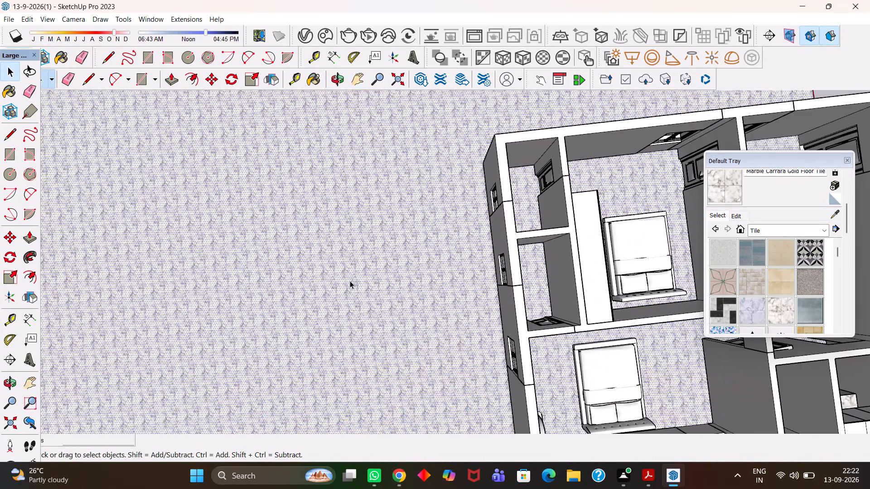
scroll(350, 281, "up", 3)
key("r")
scroll(440, 189, "up", 5)
scroll(472, 164, "down", 3)
key("h")
left_click_drag(496, 143, 467, 318)
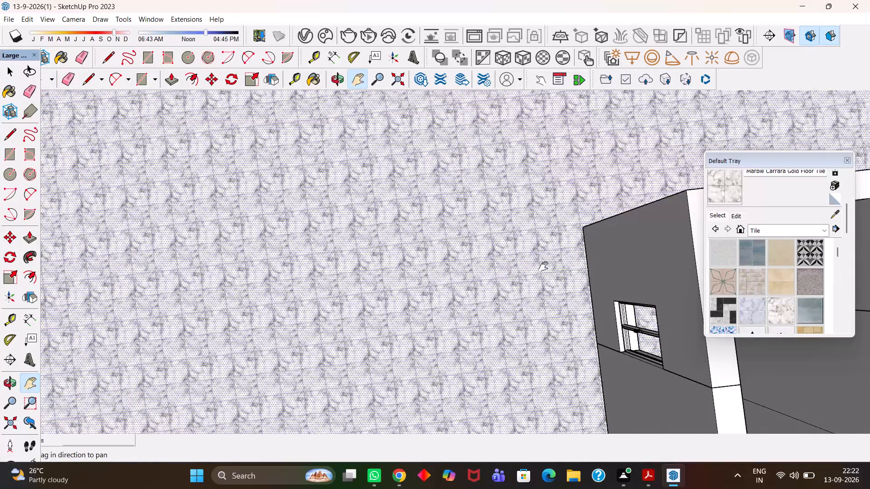
left_click_drag(561, 265, 453, 296)
key("r")
left_click(479, 259)
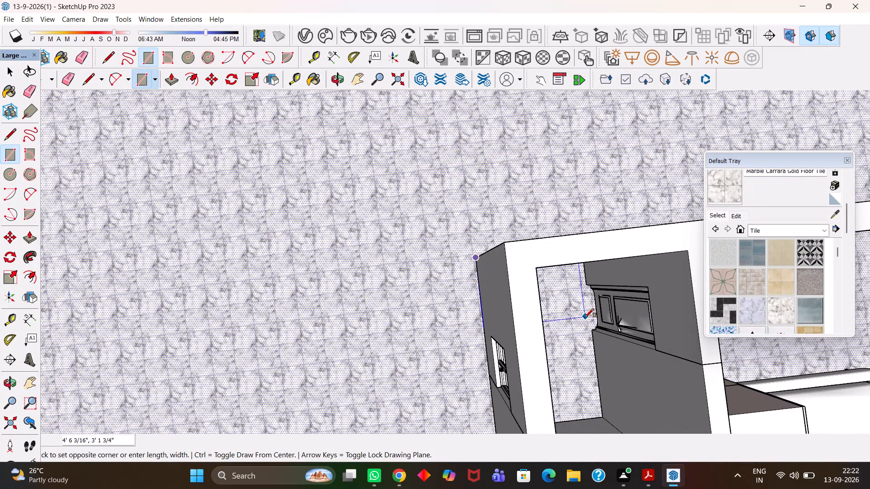
key("h")
left_click_drag(597, 343, 282, 244)
scroll(284, 246, "down", 6)
scroll(372, 297, "down", 6)
left_click_drag(446, 313, 241, 196)
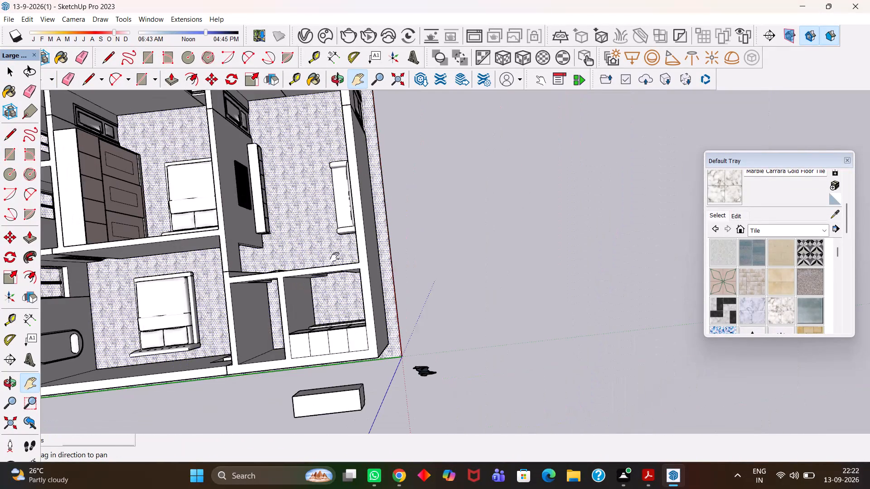
scroll(420, 327, "up", 1)
middle_click(361, 215)
scroll(371, 347, "up", 5)
key("Escape")
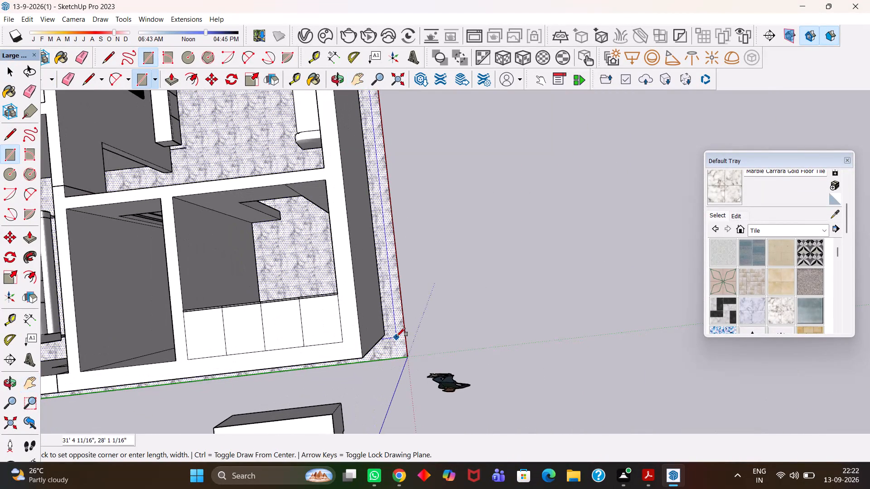
left_click(385, 335)
Paint the ground face surrounding the house with white Color M00 from the Colors collection, and close the materials tray.
scroll(385, 335, "down", 4)
key("h")
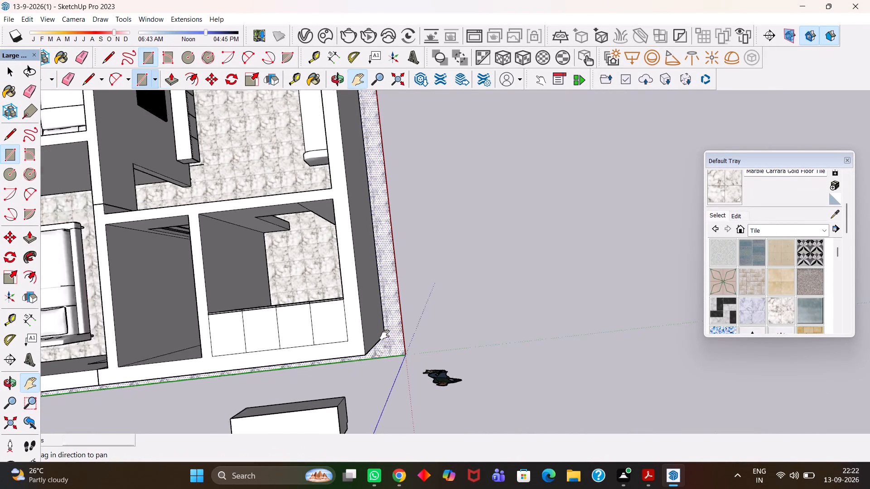
scroll(385, 335, "down", 3)
left_click_drag(332, 305, 621, 303)
left_click(783, 230)
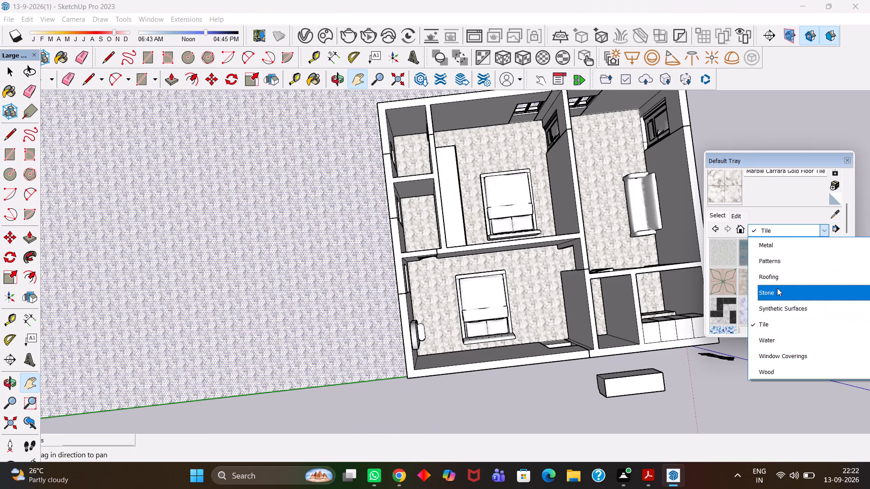
scroll(767, 282, "up", 4)
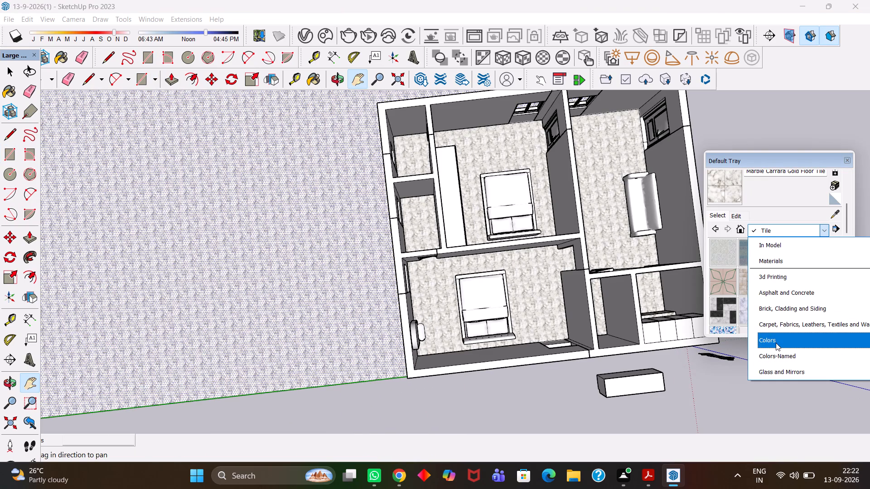
left_click(776, 343)
left_click(198, 334)
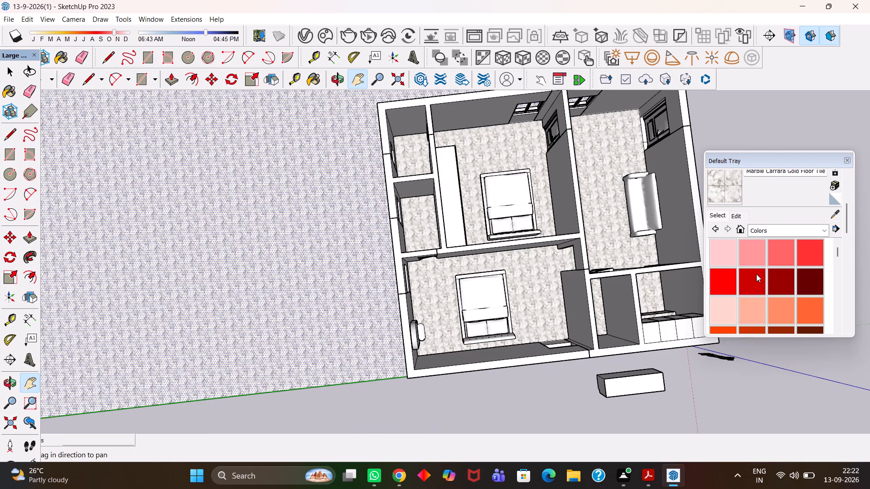
scroll(756, 274, "down", 6)
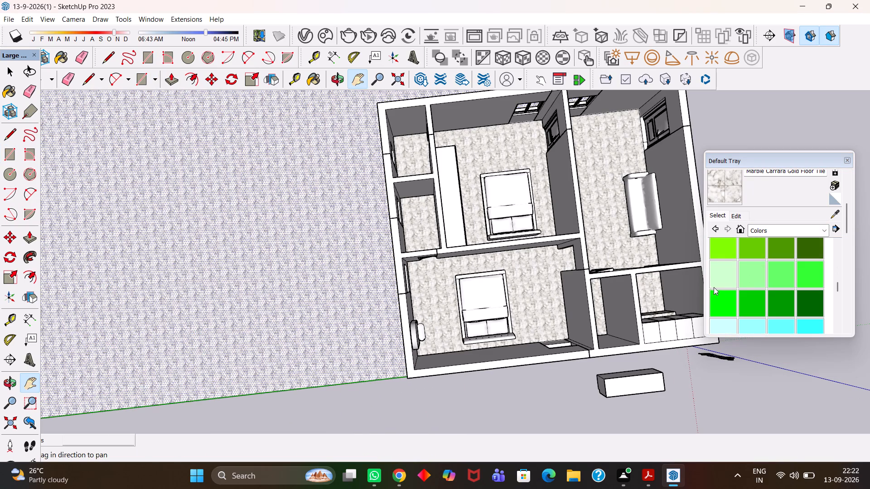
scroll(713, 287, "down", 8)
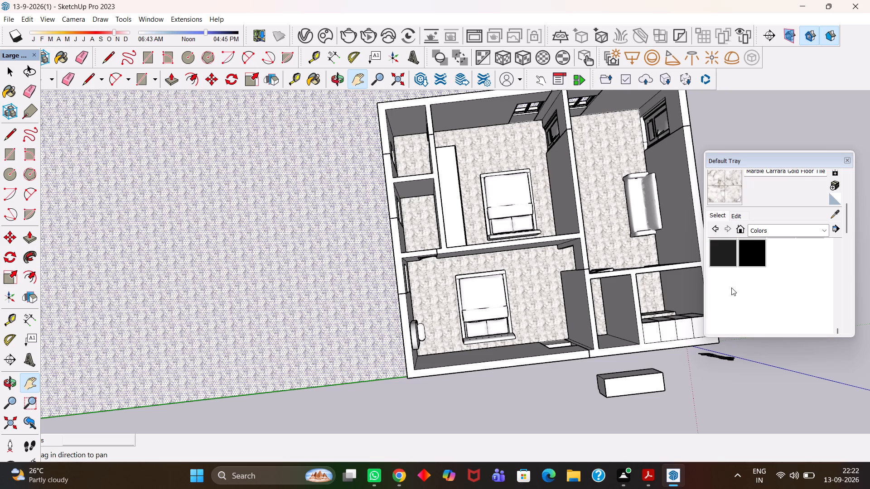
scroll(732, 256, "up", 1)
left_click(720, 245)
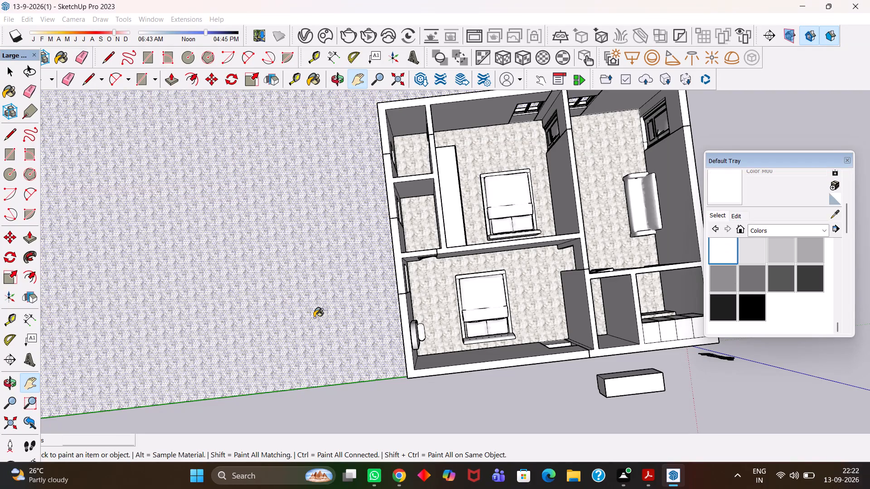
left_click(313, 316)
left_click(282, 304)
scroll(282, 312, "down", 10)
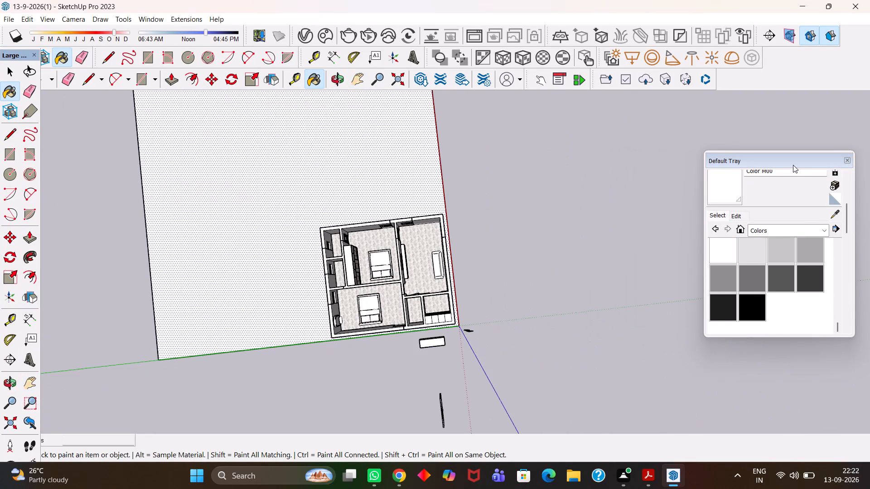
left_click(848, 158)
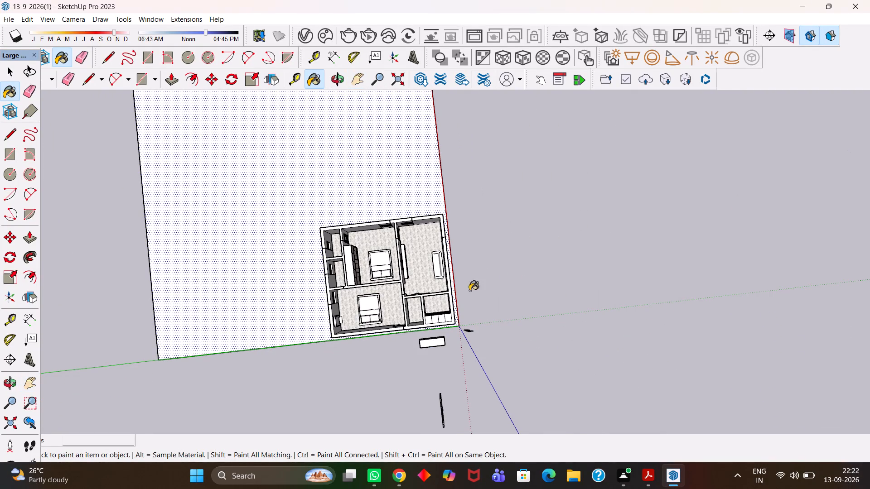
Examine the tiled rooms inside the house, focusing on the dividing wall between the two bedrooms.
scroll(406, 310, "up", 8)
key("h")
scroll(402, 313, "up", 4)
scroll(401, 305, "down", 4)
middle_click_drag(386, 281, 378, 274)
scroll(381, 276, "up", 3)
key("h")
left_click_drag(388, 277, 482, 322)
scroll(483, 321, "down", 4)
middle_click_drag(486, 323, 474, 313)
scroll(474, 313, "up", 1)
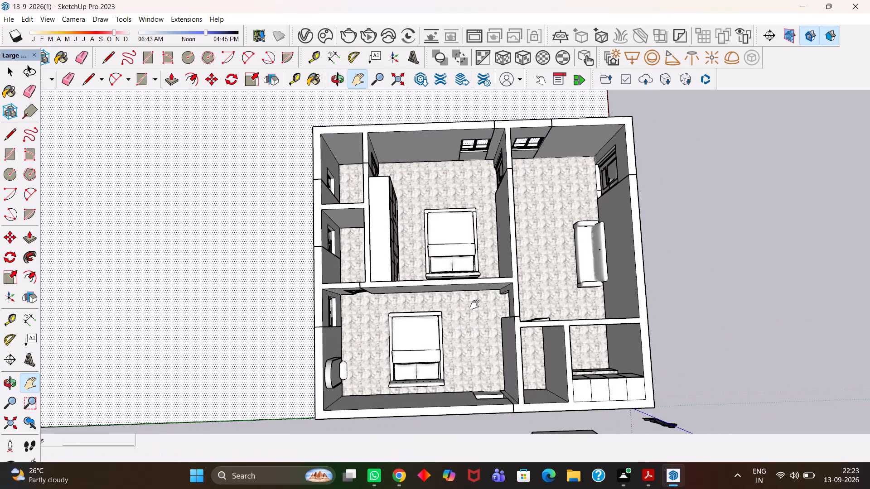
scroll(474, 305, "up", 4)
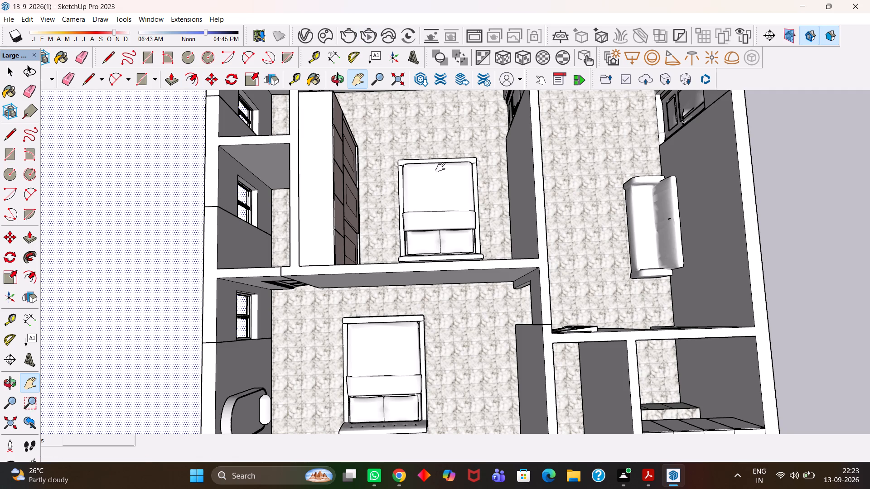
scroll(440, 172, "down", 4)
scroll(435, 235, "up", 6)
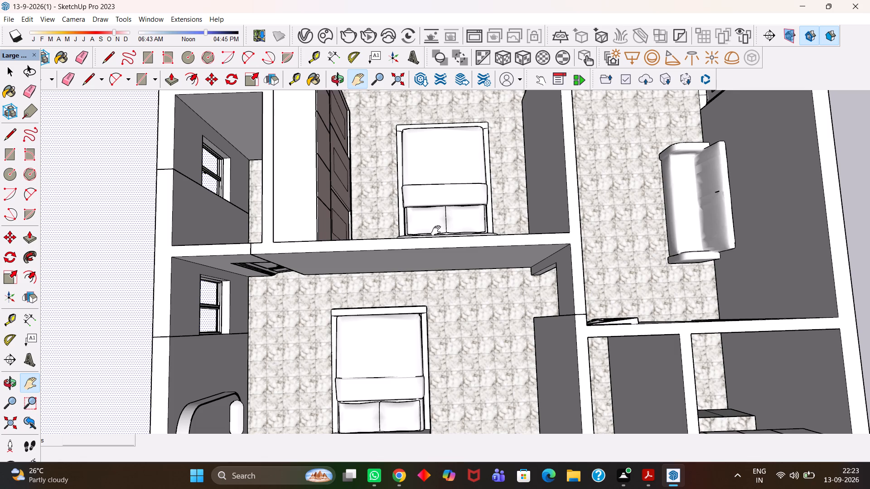
scroll(432, 238, "up", 2)
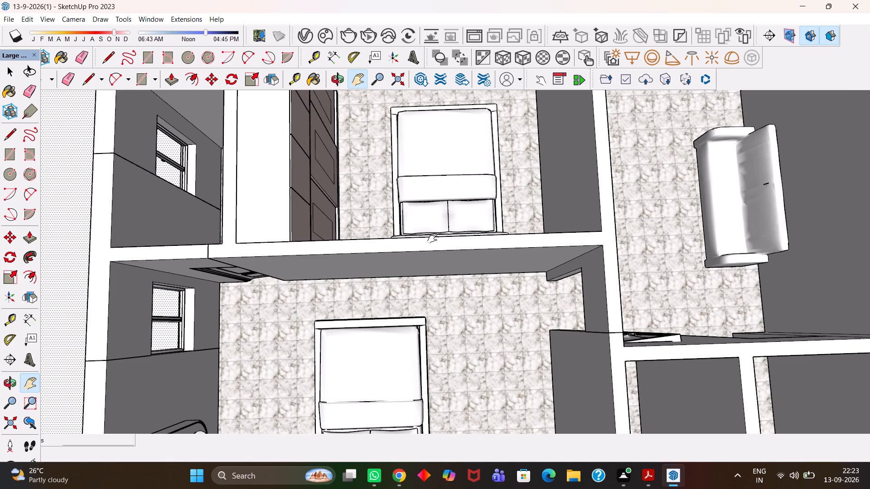
scroll(432, 238, "up", 1)
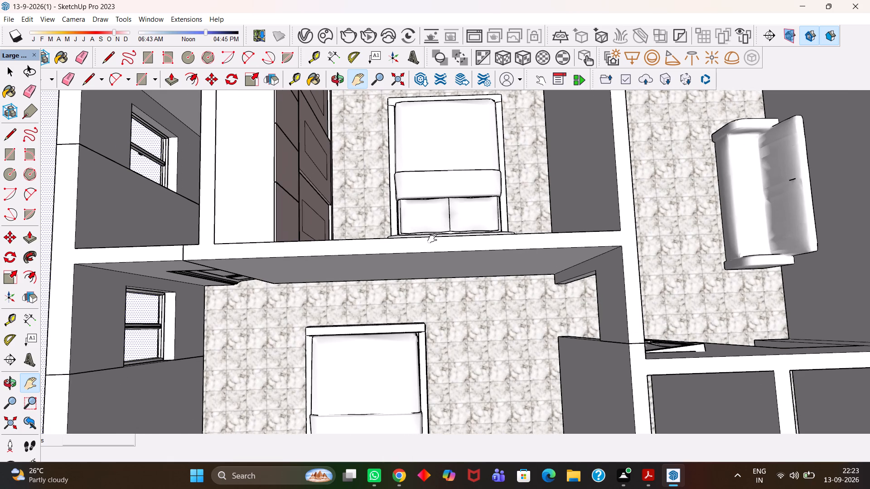
scroll(432, 238, "down", 1)
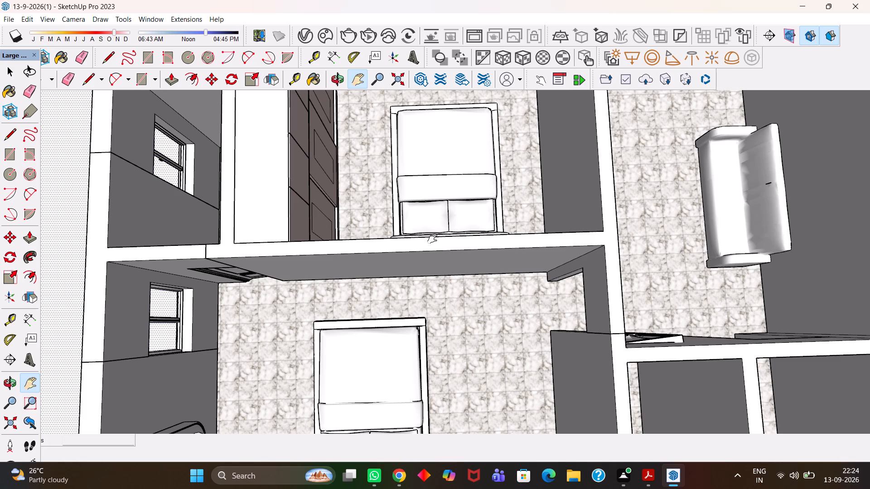
scroll(432, 239, "up", 2)
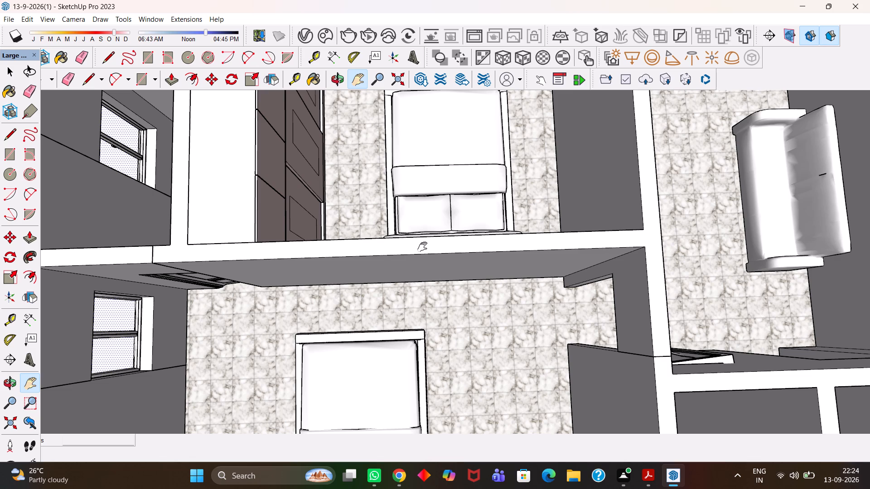
scroll(402, 301, "up", 1)
scroll(417, 287, "down", 14)
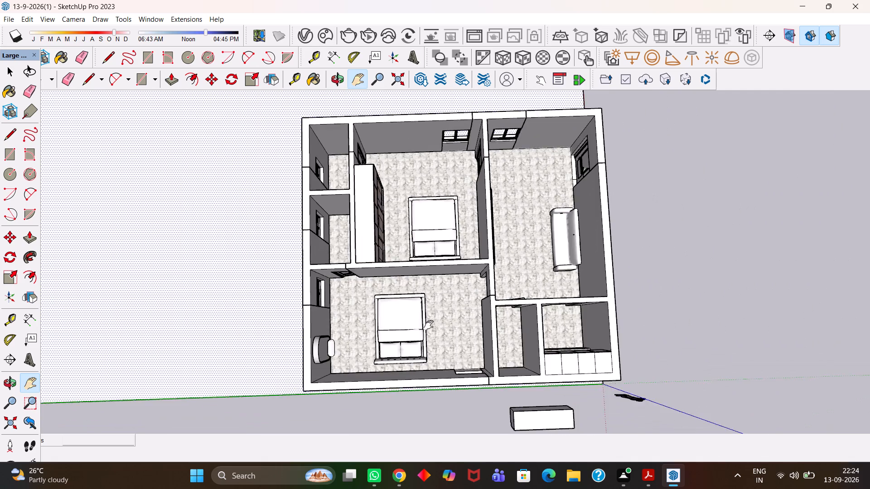
Inspect the bedroom with the oval mirror, its doors and the adjoining small rooms from lower and overhead angles.
middle_click_drag(419, 312, 428, 231)
scroll(429, 225, "up", 5)
scroll(429, 225, "down", 6)
scroll(432, 266, "up", 5)
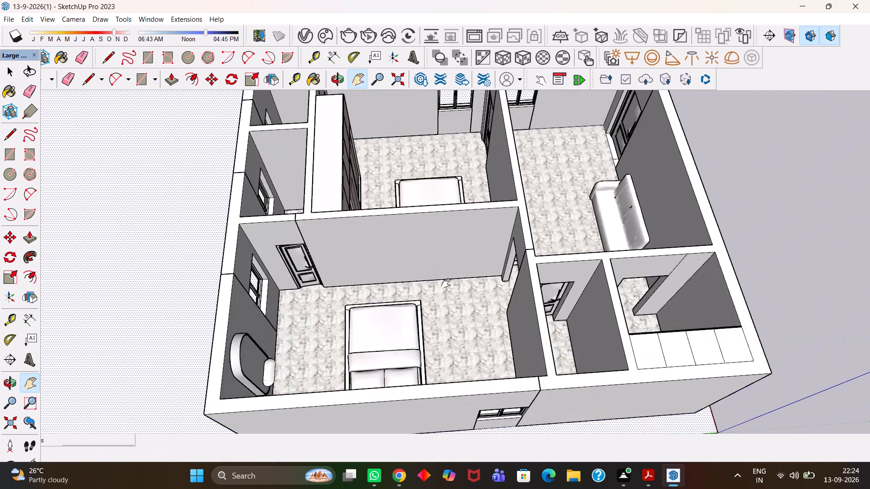
left_click_drag(476, 302, 394, 249)
scroll(394, 249, "down", 4)
middle_click_drag(402, 249, 403, 264)
middle_click_drag(404, 273, 406, 294)
scroll(405, 284, "up", 7)
scroll(406, 294, "down", 2)
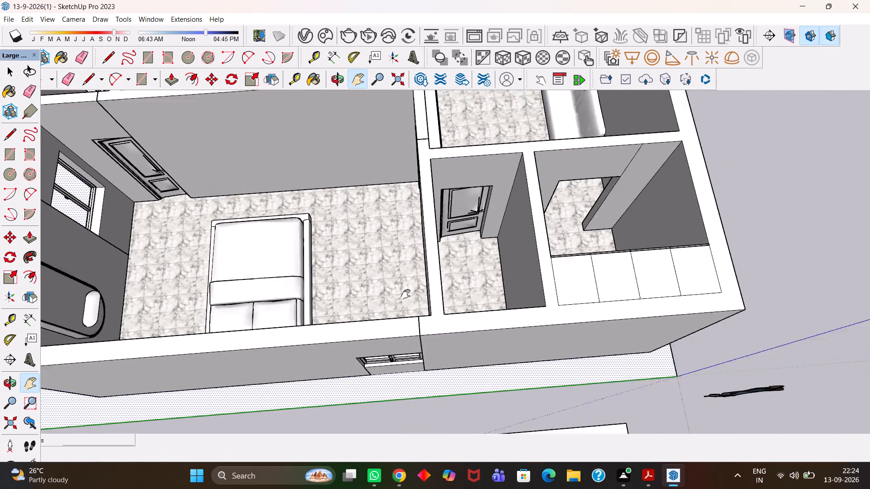
scroll(406, 294, "down", 3)
scroll(396, 247, "up", 2)
middle_click_drag(385, 244, 375, 288)
scroll(375, 288, "up", 2)
scroll(375, 288, "down", 4)
left_click_drag(375, 281, 425, 323)
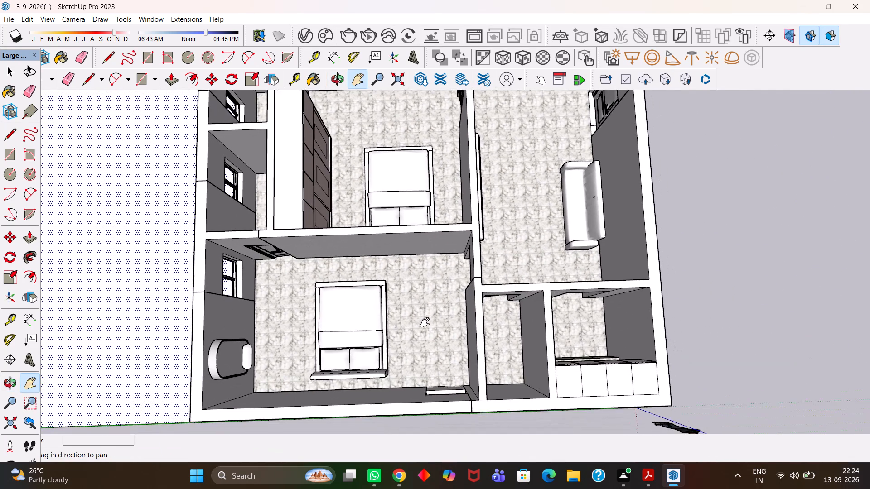
Examine the furnished rooms from overhead and across the living room, focusing on the inner doors and walls.
scroll(425, 322, "up", 2)
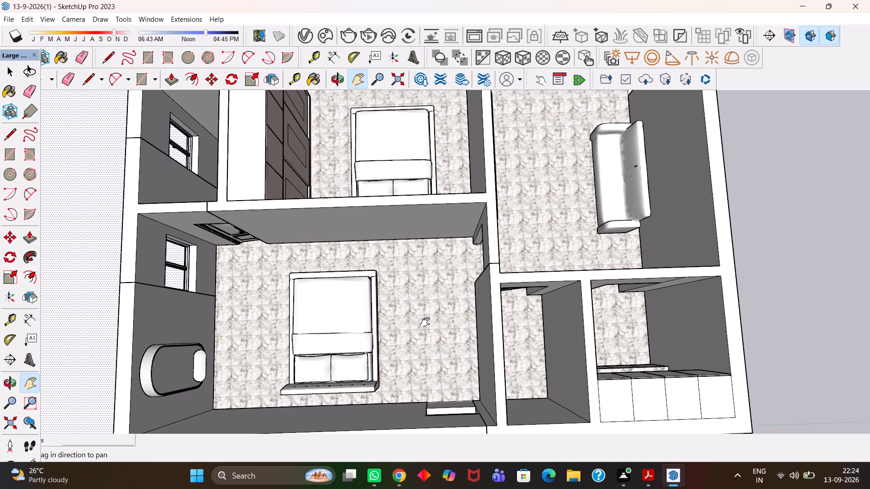
scroll(425, 322, "up", 1)
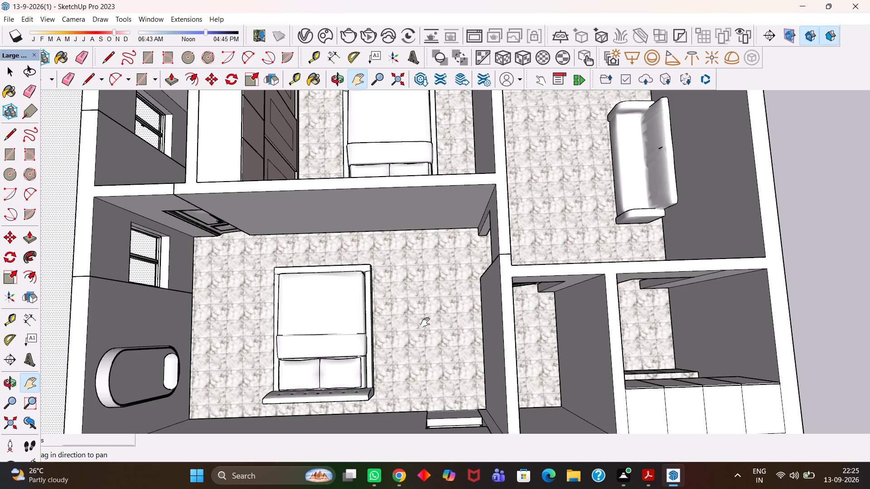
scroll(425, 322, "down", 8)
scroll(341, 246, "up", 3)
scroll(392, 264, "down", 5)
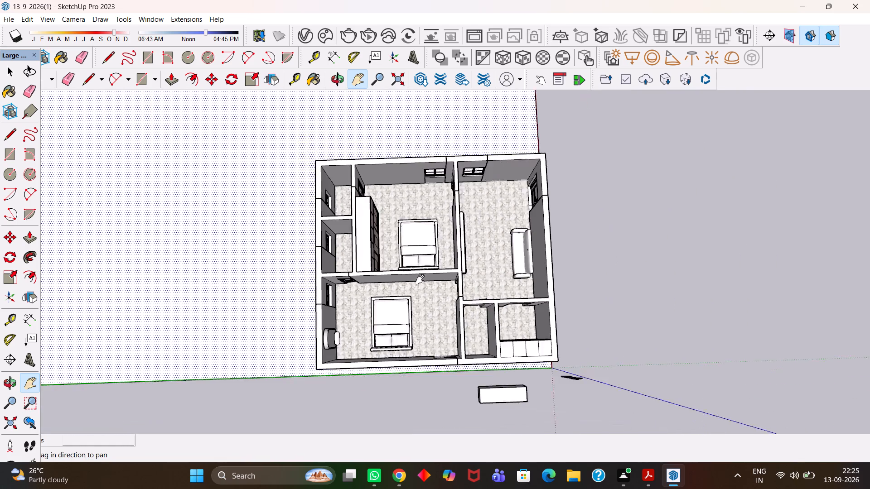
scroll(519, 322, "up", 1)
middle_click_drag(519, 322, 454, 273)
middle_click_drag(300, 215, 279, 212)
scroll(544, 302, "up", 1)
middle_click_drag(544, 302, 523, 290)
middle_click_drag(317, 233, 252, 232)
scroll(256, 232, "up", 1)
scroll(568, 326, "up", 4)
middle_click_drag(568, 326, 427, 270)
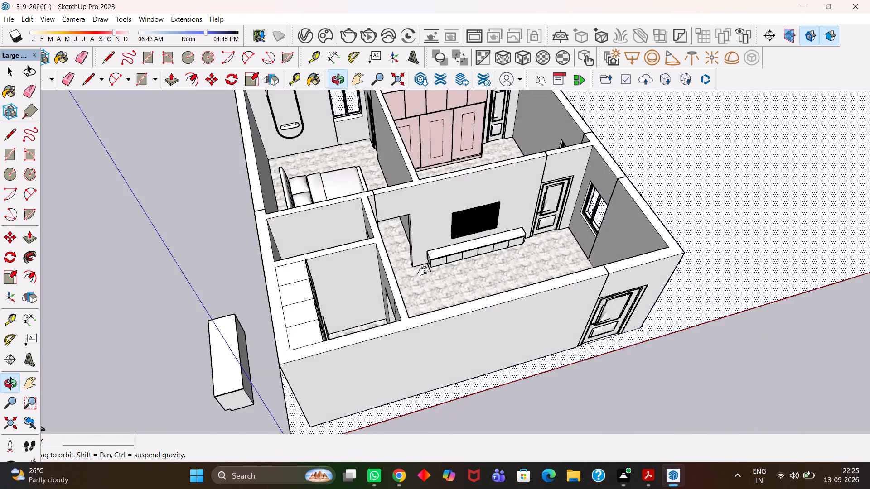
scroll(422, 271, "up", 4)
middle_click_drag(528, 345, 435, 290)
scroll(435, 290, "down", 5)
left_click_drag(460, 221, 435, 355)
scroll(435, 322, "down", 4)
middle_click_drag(440, 314, 415, 365)
scroll(427, 340, "up", 5)
scroll(415, 365, "down", 2)
middle_click_drag(396, 319, 366, 342)
scroll(366, 341, "up", 3)
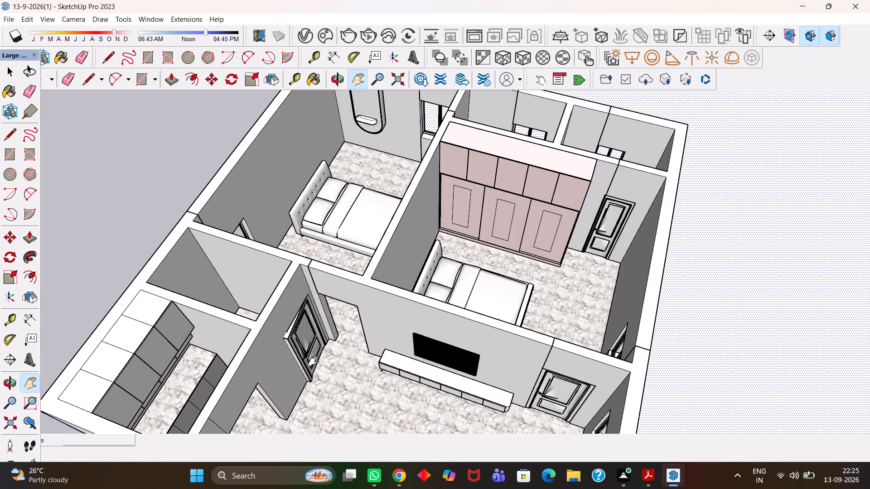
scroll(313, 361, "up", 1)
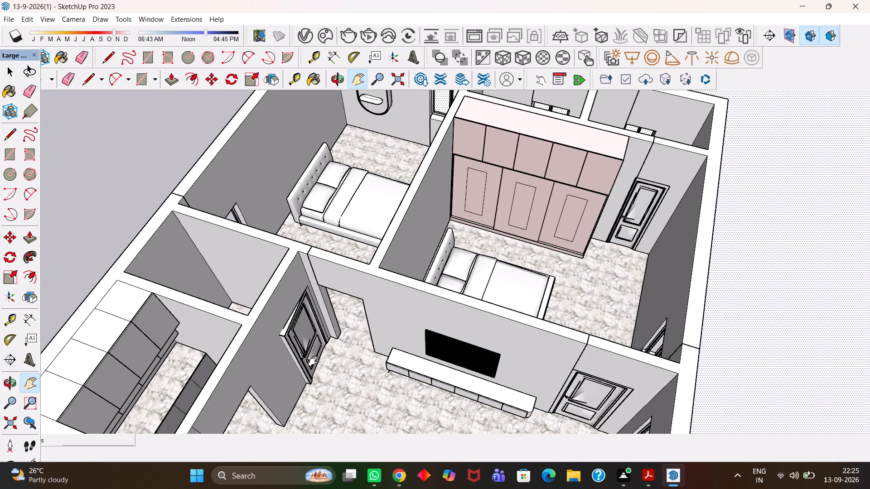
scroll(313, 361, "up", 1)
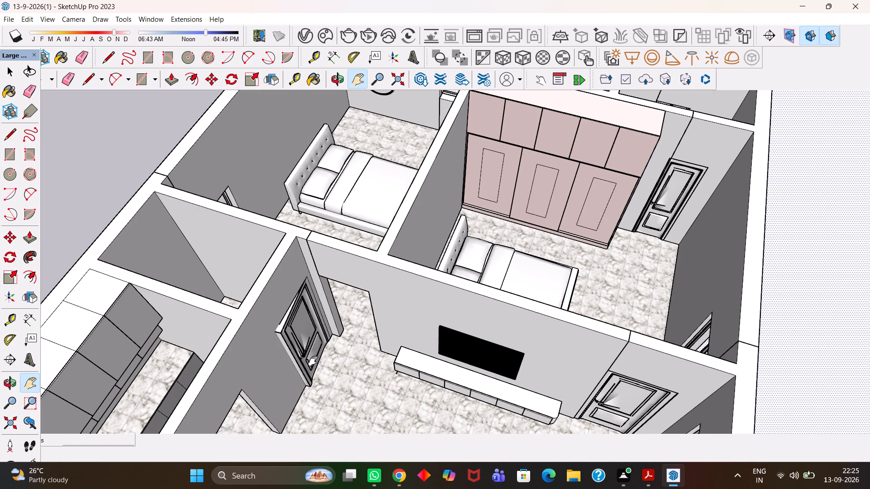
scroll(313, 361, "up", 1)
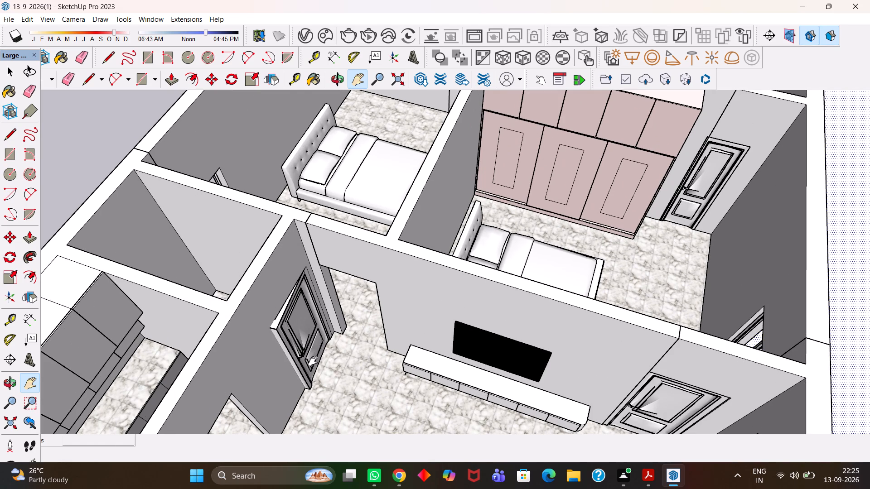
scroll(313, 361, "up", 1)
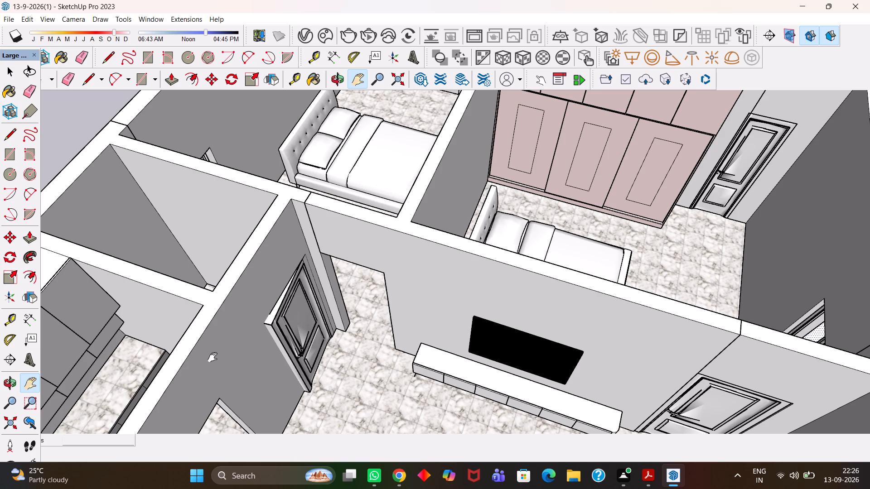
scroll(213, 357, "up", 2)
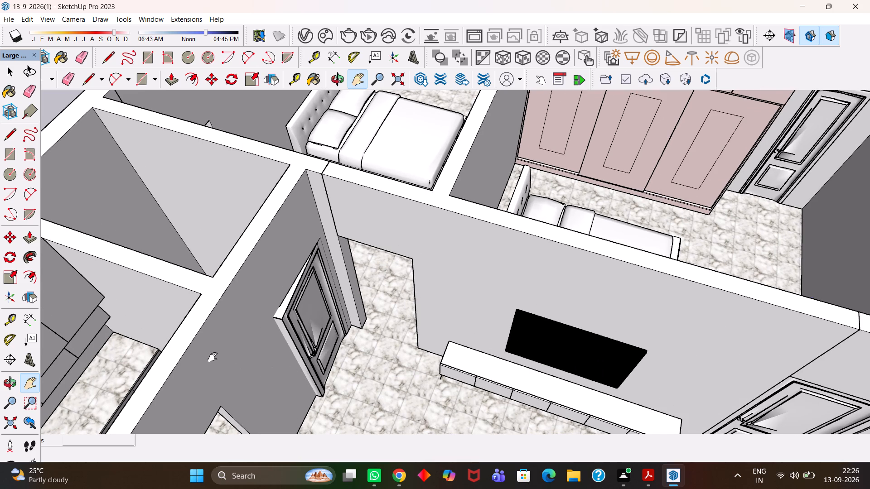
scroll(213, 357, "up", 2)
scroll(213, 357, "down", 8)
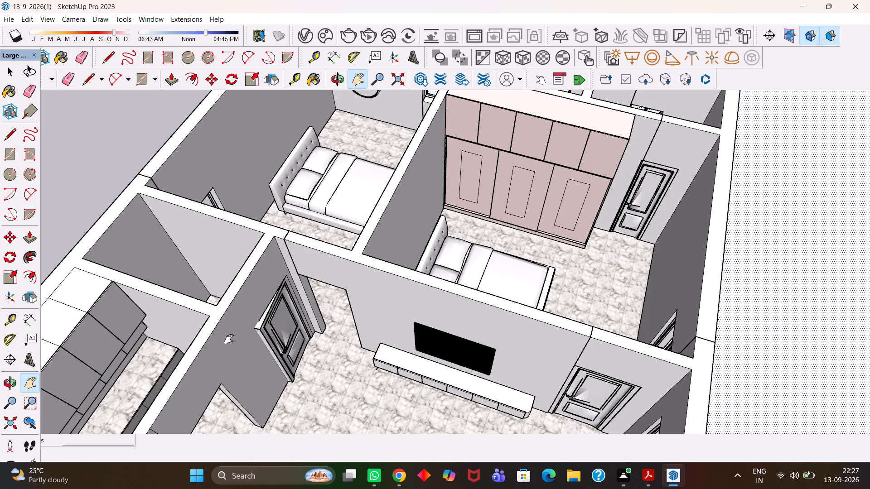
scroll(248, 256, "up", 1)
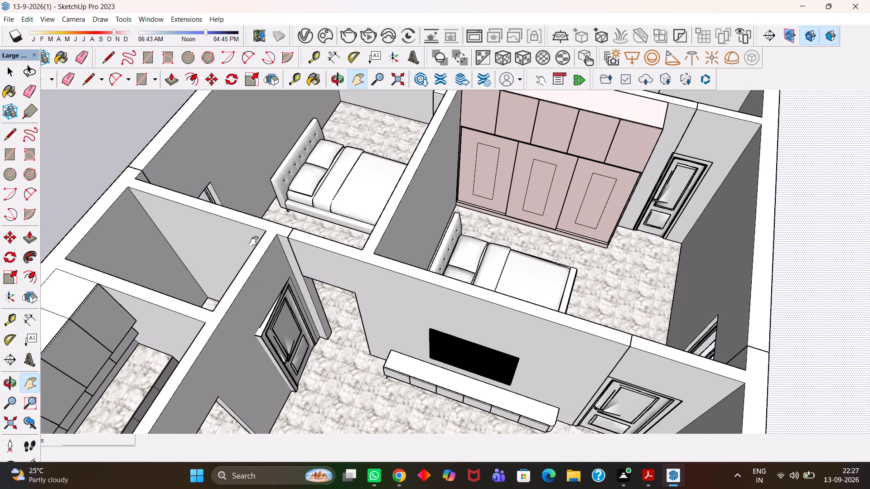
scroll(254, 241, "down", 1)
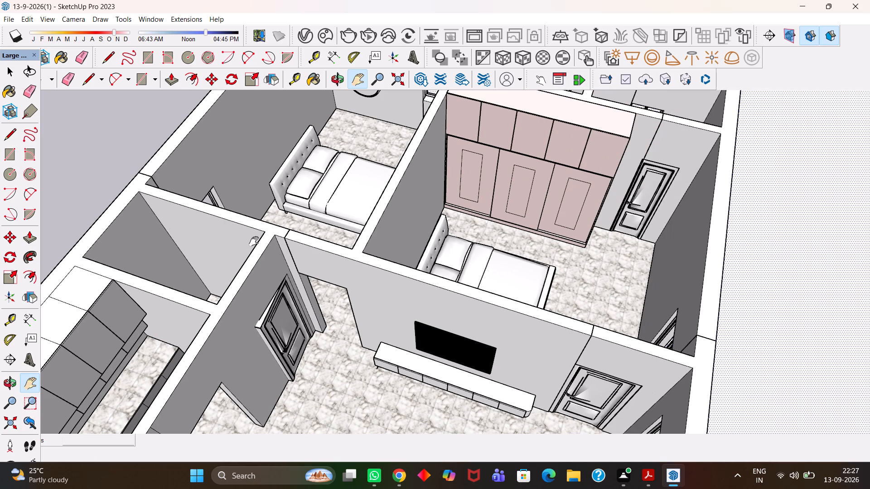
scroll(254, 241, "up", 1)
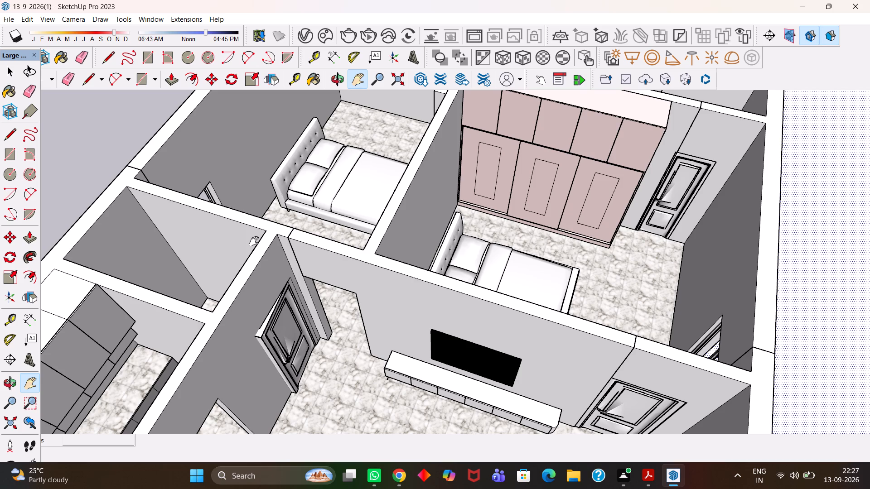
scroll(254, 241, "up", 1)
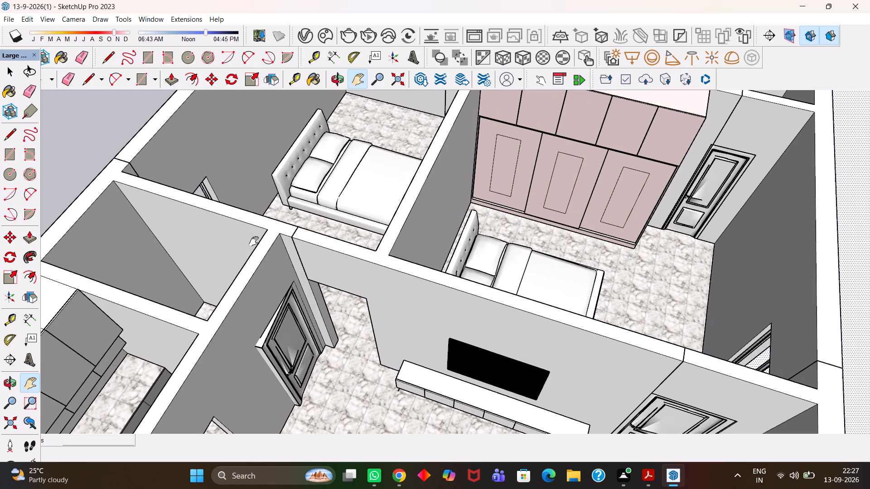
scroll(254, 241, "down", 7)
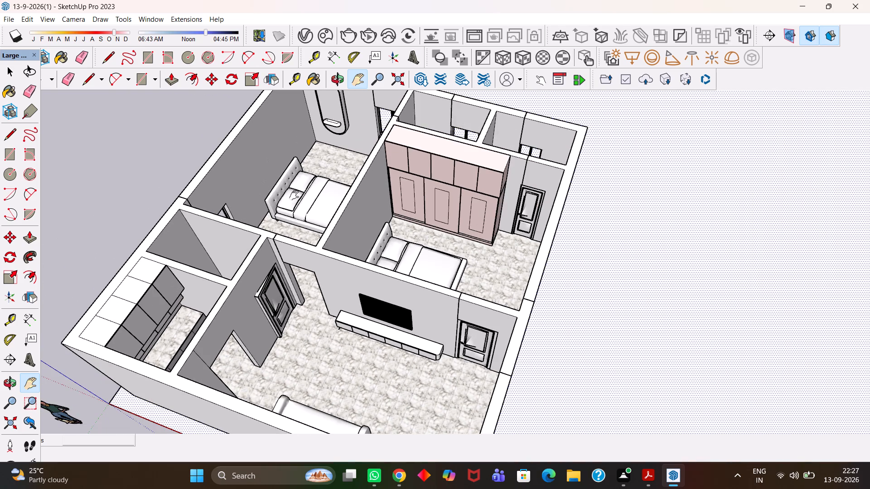
Examine the bedroom with the oval mirror, its window and its entrance from several overhead angles.
scroll(323, 236, "down", 3)
left_click_drag(320, 202, 387, 319)
scroll(392, 317, "up", 7)
middle_click_drag(391, 319, 329, 327)
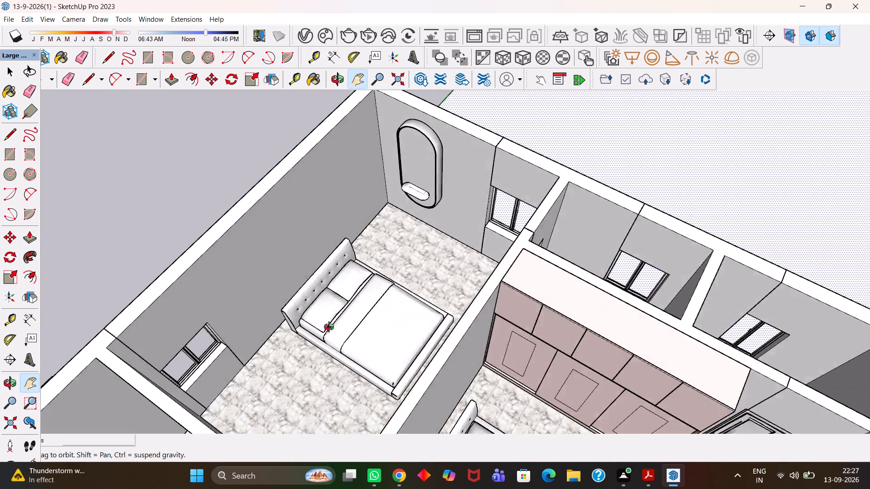
middle_click_drag(329, 327, 220, 351)
scroll(220, 355, "up", 1)
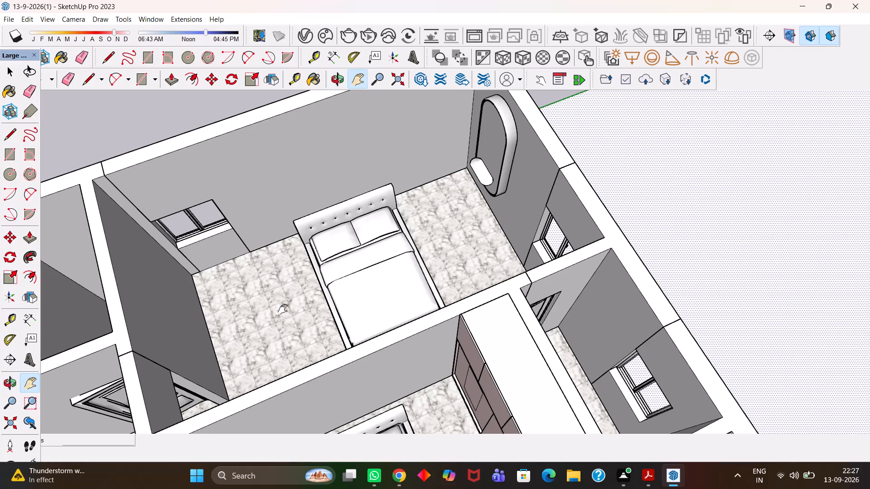
scroll(341, 249, "down", 4)
scroll(363, 265, "up", 3)
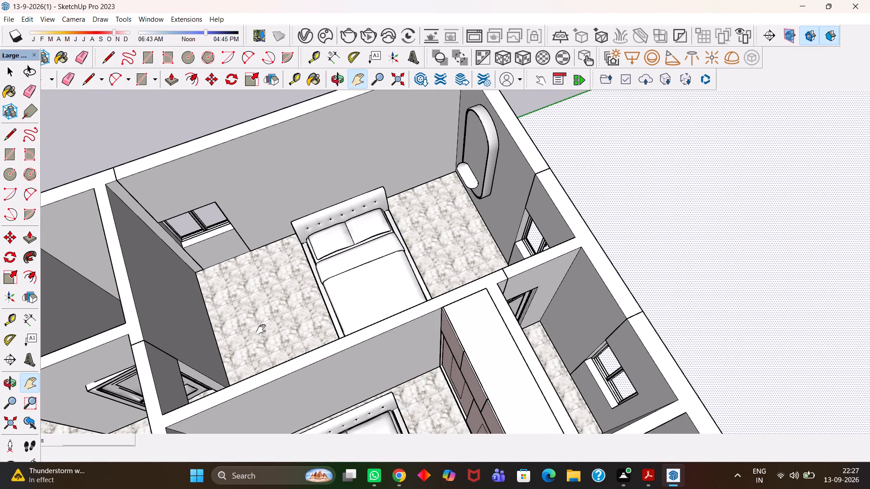
scroll(261, 329, "up", 2)
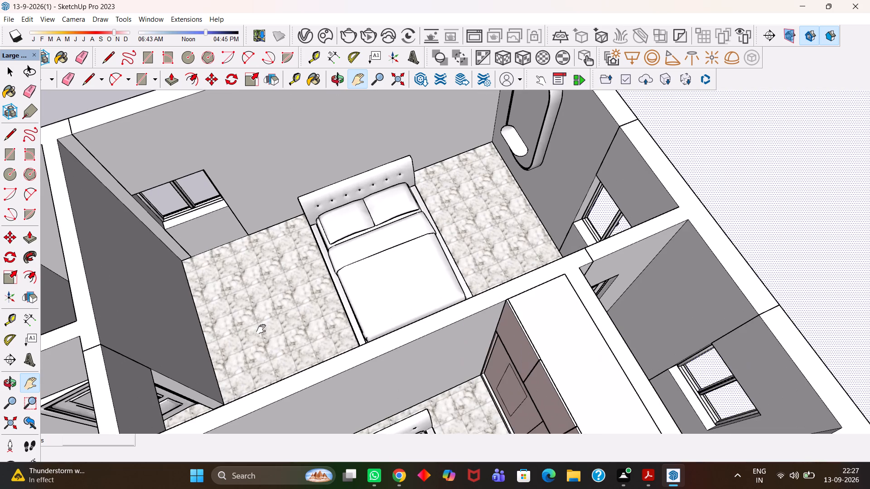
scroll(261, 329, "down", 4)
middle_click_drag(296, 319, 253, 319)
scroll(274, 317, "up", 4)
left_click_drag(236, 307, 338, 317)
scroll(342, 318, "down", 5)
scroll(379, 274, "up", 1)
middle_click_drag(379, 274, 344, 299)
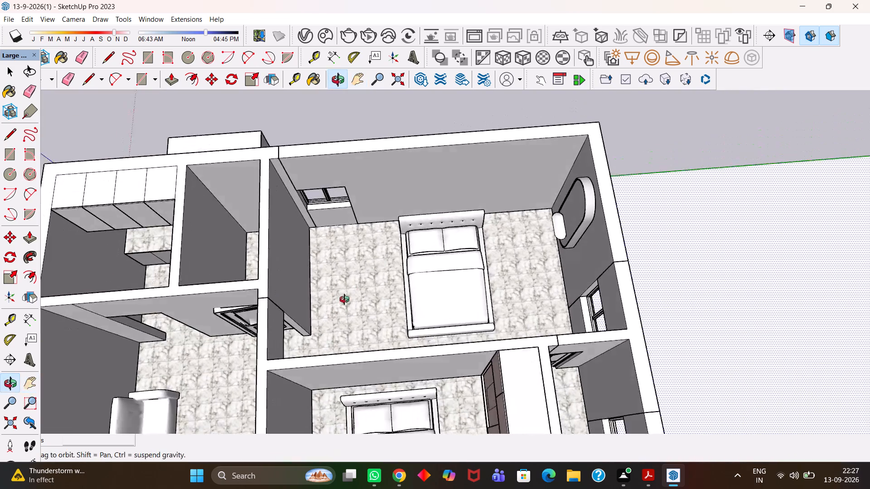
middle_click_drag(344, 299, 331, 318)
scroll(333, 314, "up", 5)
middle_click(331, 318)
scroll(330, 320, "down", 4)
left_click_drag(306, 342, 477, 288)
Scale down the width of the living-room door beside the bedroom passage so its side meets the doorway edge.
scroll(399, 276, "up", 3)
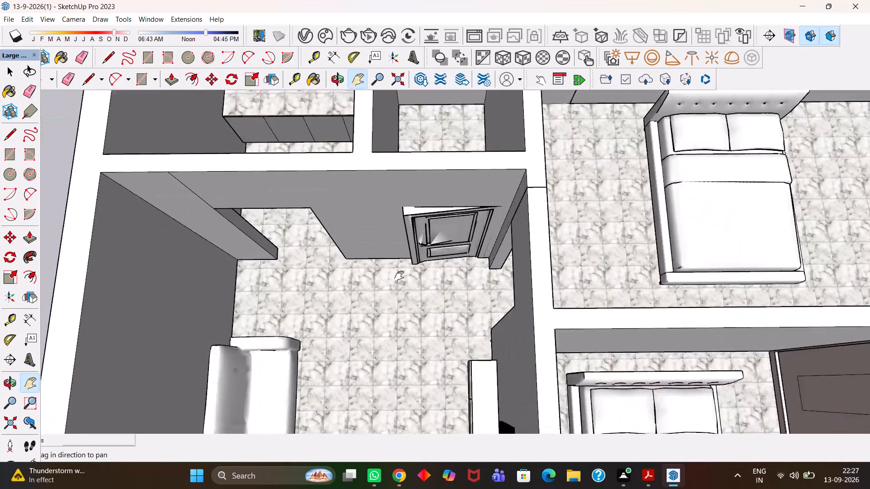
scroll(399, 276, "up", 1)
scroll(399, 276, "down", 5)
scroll(369, 298, "up", 1)
middle_click_drag(369, 299, 415, 254)
scroll(423, 254, "up", 4)
scroll(415, 254, "down", 6)
scroll(411, 277, "up", 3)
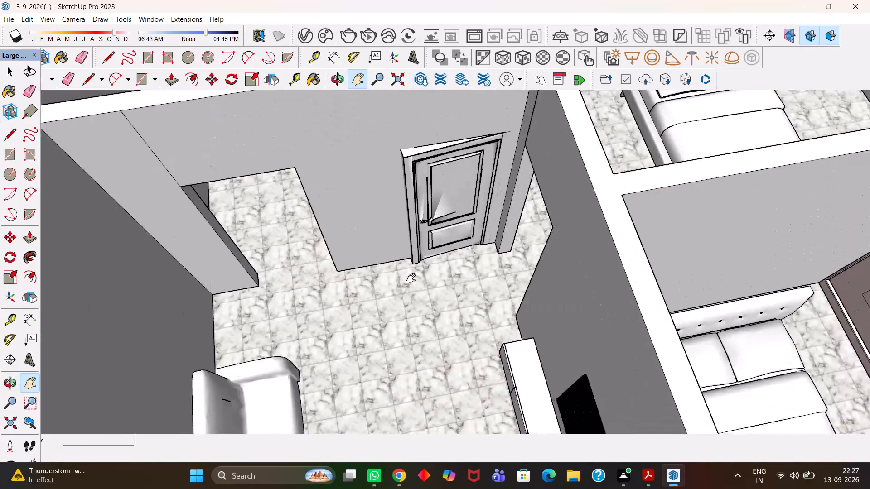
scroll(411, 278, "up", 7)
middle_click_drag(407, 305, 424, 299)
middle_click_drag(474, 257, 479, 248)
scroll(478, 249, "down", 6)
left_click_drag(469, 235, 442, 288)
scroll(392, 334, "up", 4)
middle_click_drag(392, 334, 401, 319)
key("space")
left_click(434, 268)
scroll(432, 274, "down", 4)
key("h")
left_click_drag(436, 240, 448, 281)
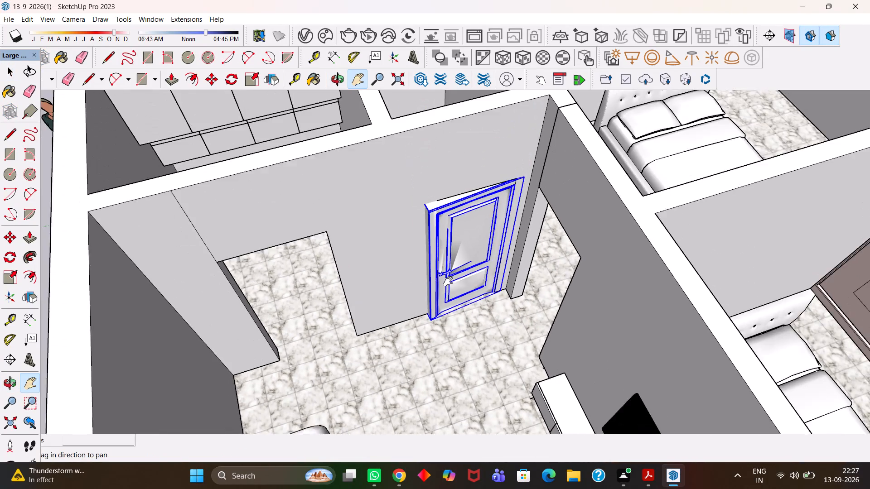
left_click_drag(448, 281, 449, 285)
middle_click_drag(460, 287, 412, 291)
scroll(412, 291, "up", 3)
key("s")
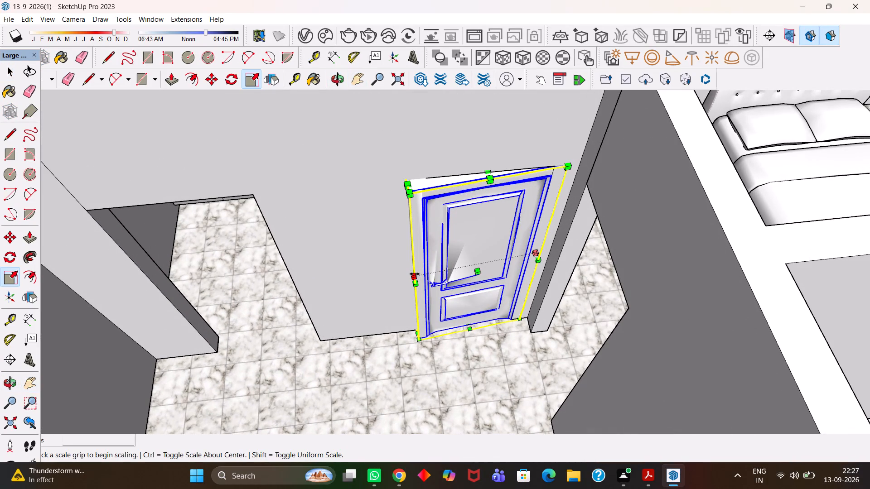
left_click(415, 274)
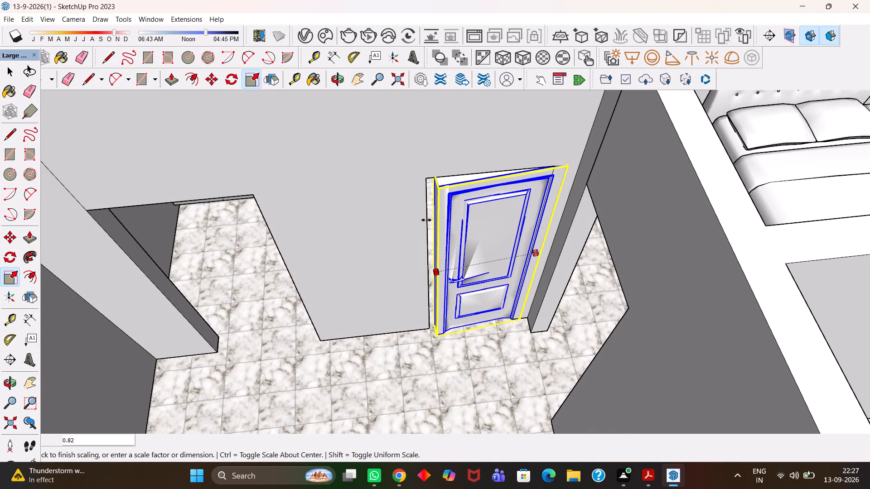
left_click(425, 219)
scroll(422, 221, "down", 6)
key("space")
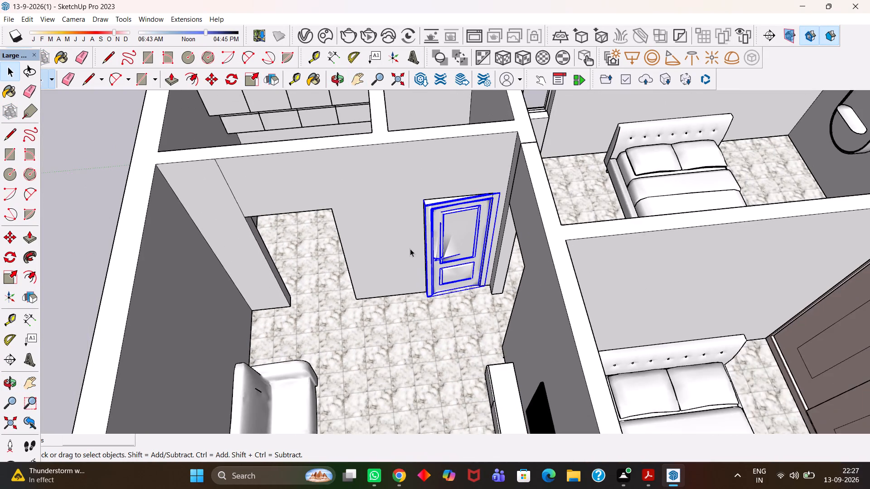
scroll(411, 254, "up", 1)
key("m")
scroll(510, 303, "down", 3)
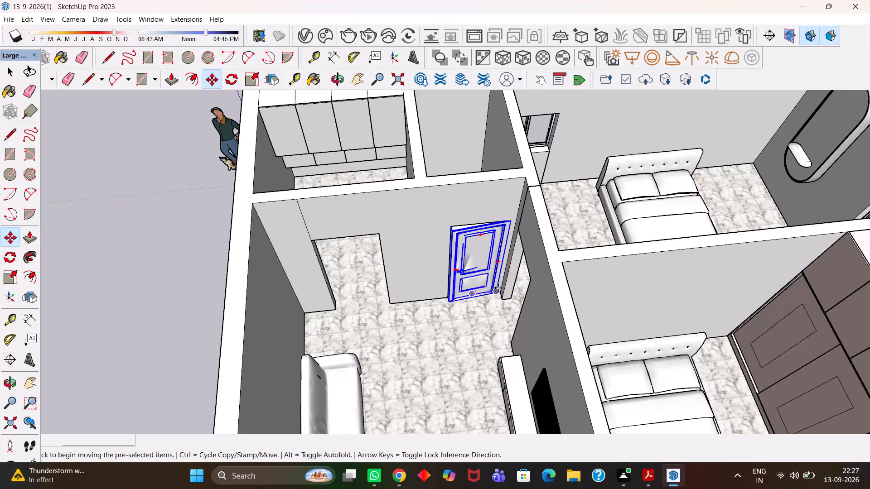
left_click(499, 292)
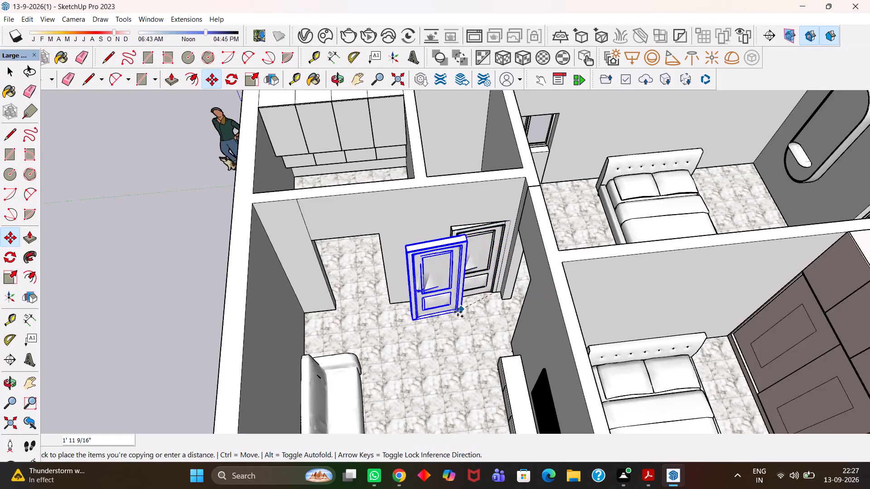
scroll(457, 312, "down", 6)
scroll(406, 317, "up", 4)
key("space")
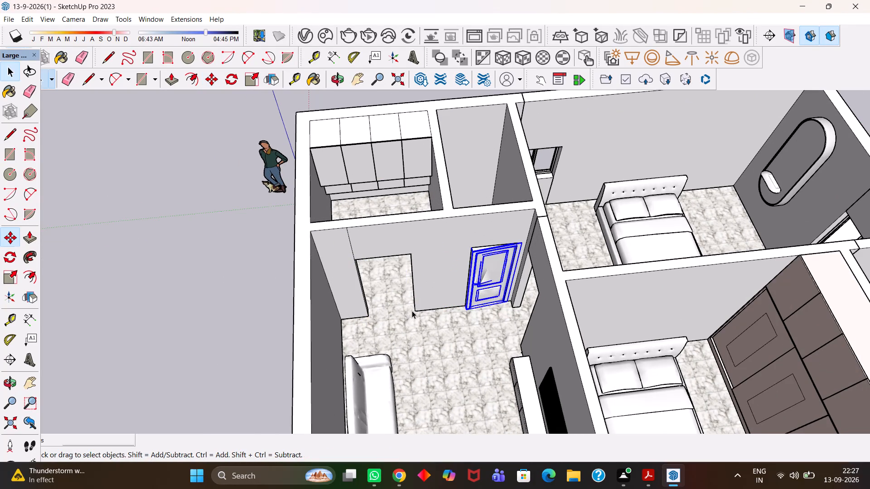
Delete the stray two-pane window standing outside the house.
key("h")
scroll(412, 311, "down", 12)
key("space")
left_click(473, 167)
scroll(429, 197, "up", 4)
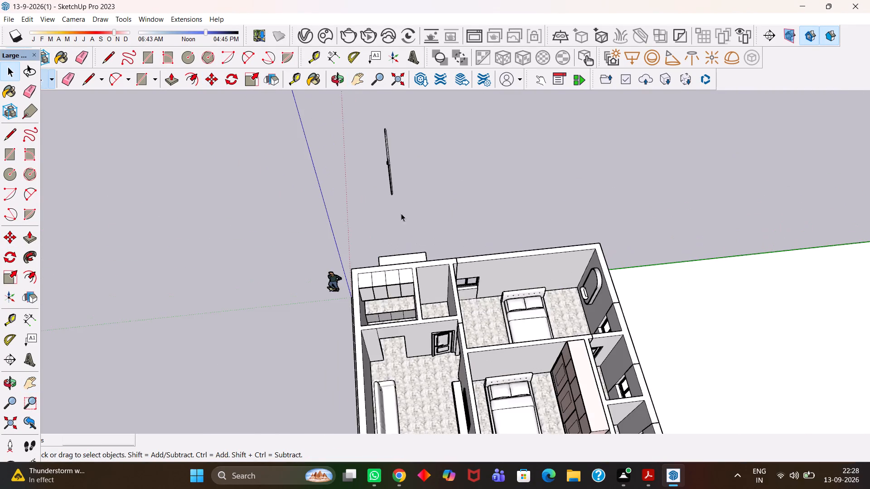
middle_click_drag(478, 197, 602, 159)
scroll(602, 159, "up", 1)
middle_click_drag(340, 262, 492, 221)
scroll(492, 222, "up", 1)
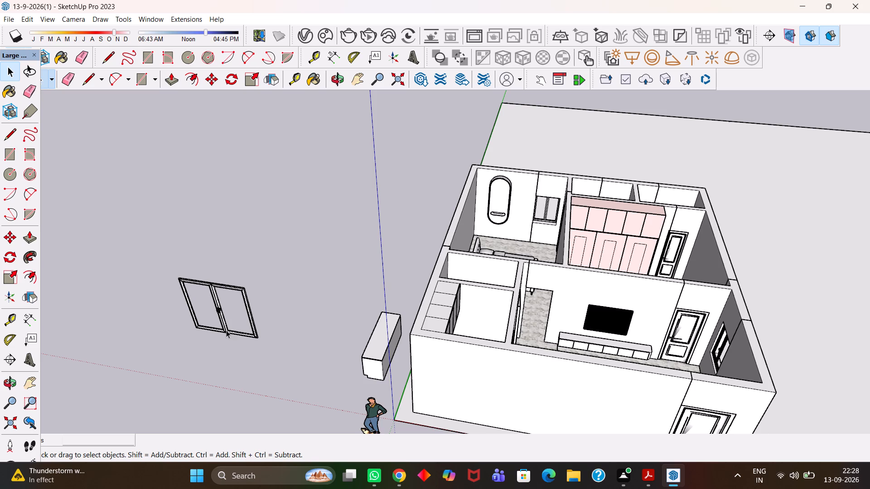
left_click(226, 330)
key("Delete")
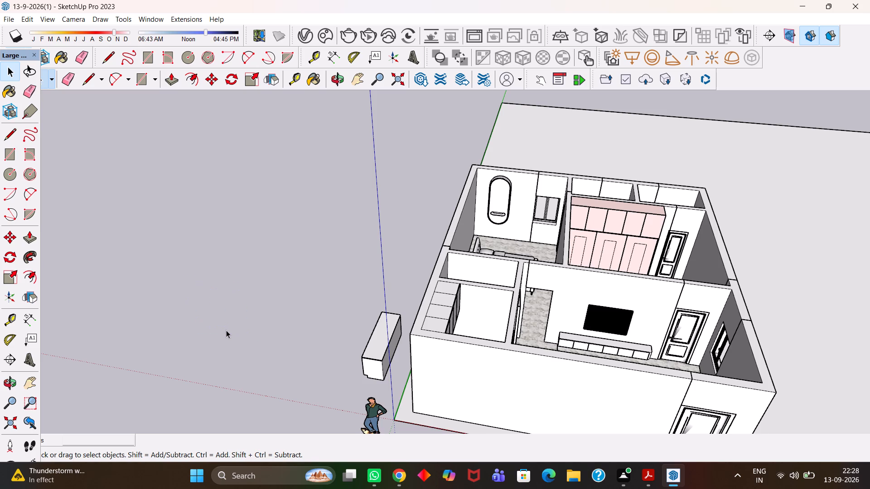
Delete the standing person figure at the origin and the stray box-shaped cabinet outside the house.
key("h")
left_click_drag(380, 329, 373, 260)
scroll(363, 277, "up", 3)
middle_click_drag(374, 292, 454, 317)
scroll(451, 355, "up", 2)
scroll(452, 357, "down", 3)
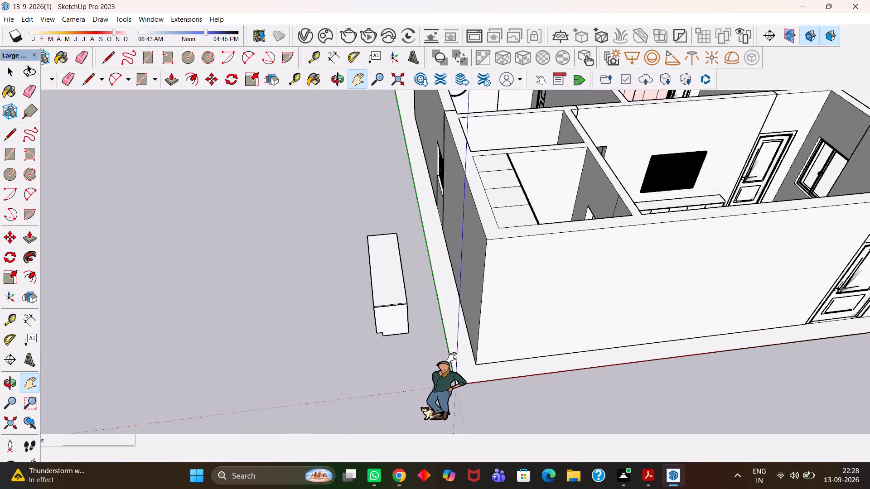
scroll(452, 357, "down", 2)
left_click_drag(472, 382, 424, 332)
scroll(420, 339, "up", 4)
middle_click_drag(417, 342, 409, 365)
key("space")
left_click(386, 347)
scroll(386, 347, "up", 2)
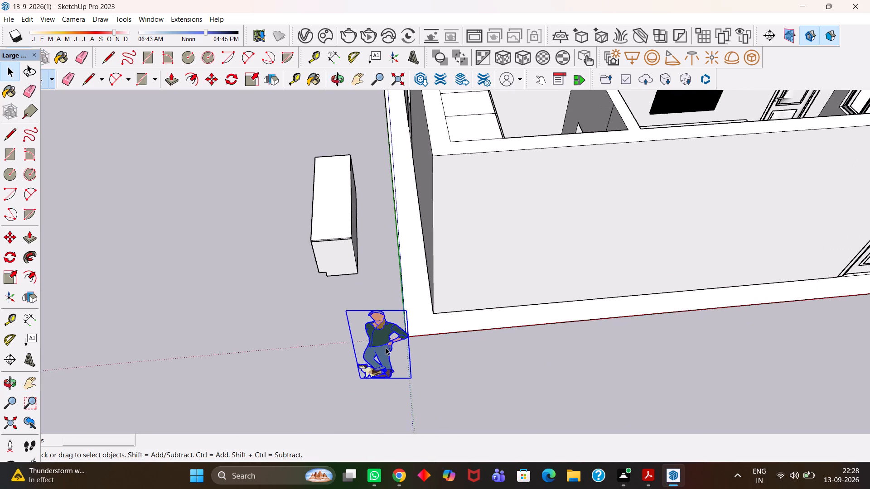
key("Delete")
left_click(336, 253)
key("Delete")
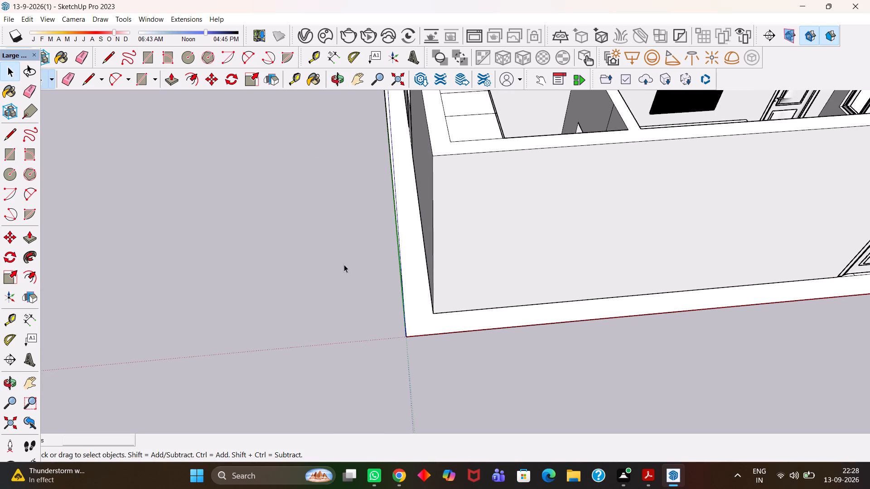
Examine the living room, kitchen and both bedrooms from overhead, focusing on the beds, wardrobe, doors and windows.
key("h")
scroll(344, 264, "down", 6)
left_click_drag(654, 172, 417, 276)
scroll(417, 276, "down", 5)
scroll(407, 250, "up", 5)
middle_click_drag(403, 265, 382, 356)
key("h")
left_click_drag(321, 323, 378, 336)
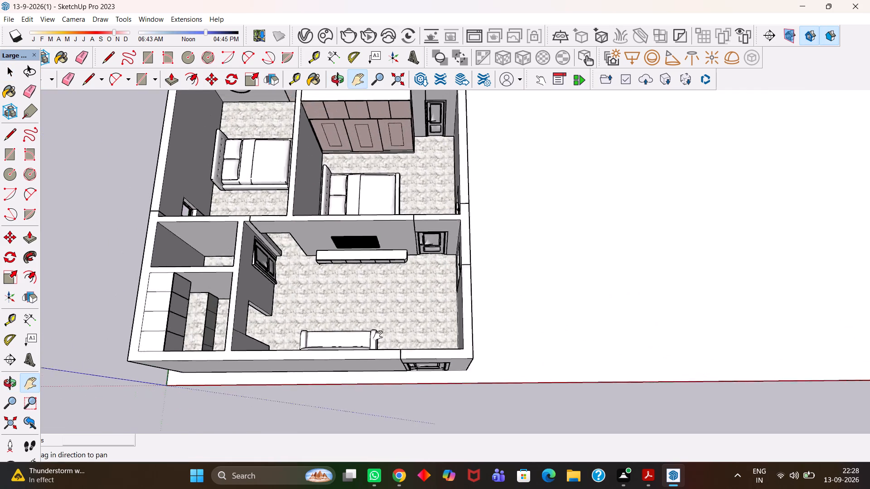
left_click_drag(378, 336, 445, 336)
middle_click_drag(440, 275, 435, 329)
scroll(440, 309, "up", 6)
key("h")
scroll(435, 328, "down", 6)
scroll(434, 330, "up", 1)
middle_click_drag(433, 329, 432, 283)
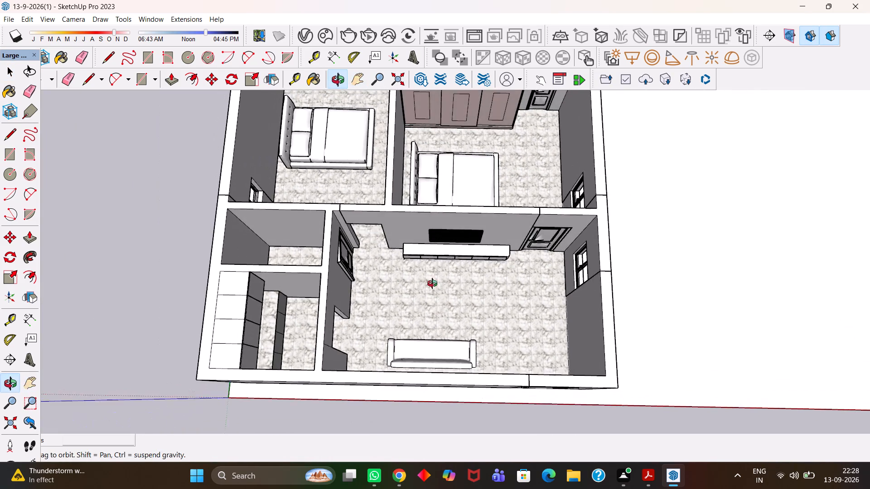
middle_click_drag(432, 283, 436, 283)
scroll(436, 283, "up", 3)
scroll(436, 283, "down", 3)
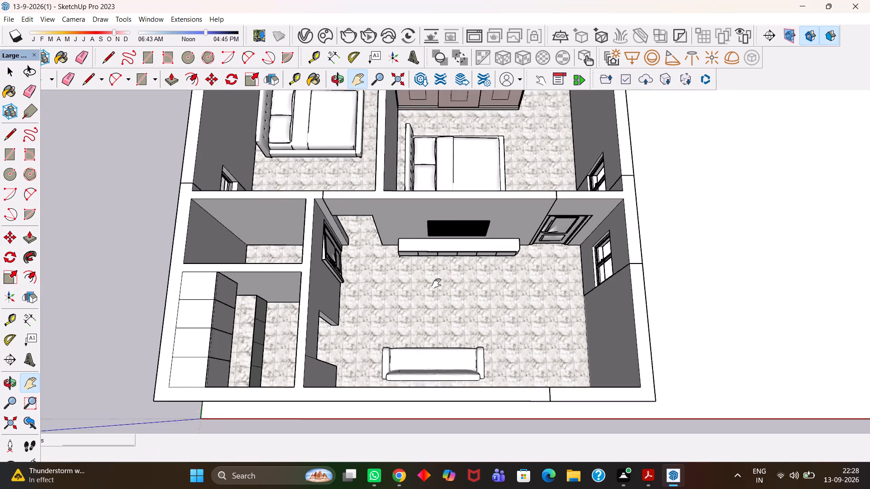
scroll(436, 283, "down", 2)
key("h")
left_click_drag(433, 237, 448, 339)
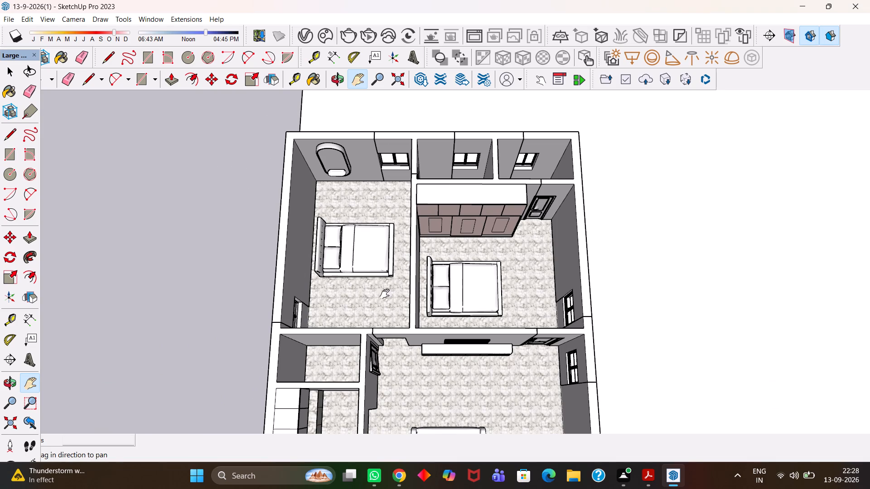
left_click_drag(420, 233, 423, 281)
scroll(420, 288, "up", 8)
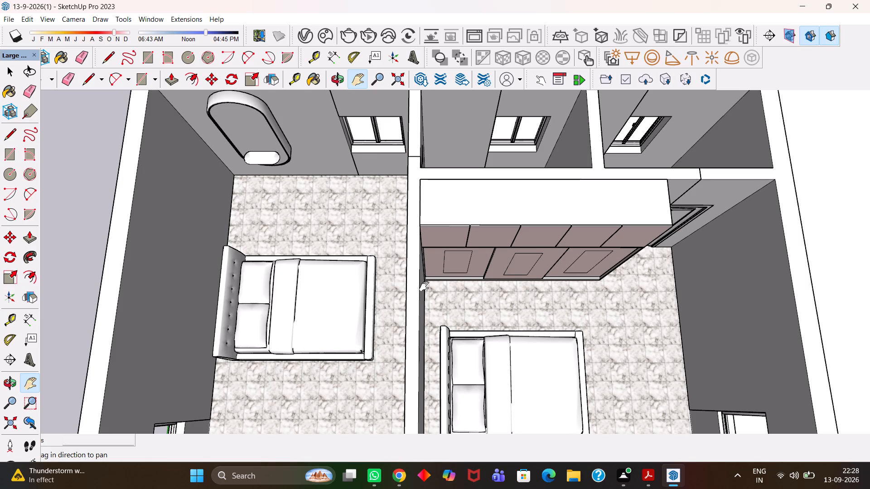
scroll(424, 286, "up", 4)
scroll(424, 286, "down", 4)
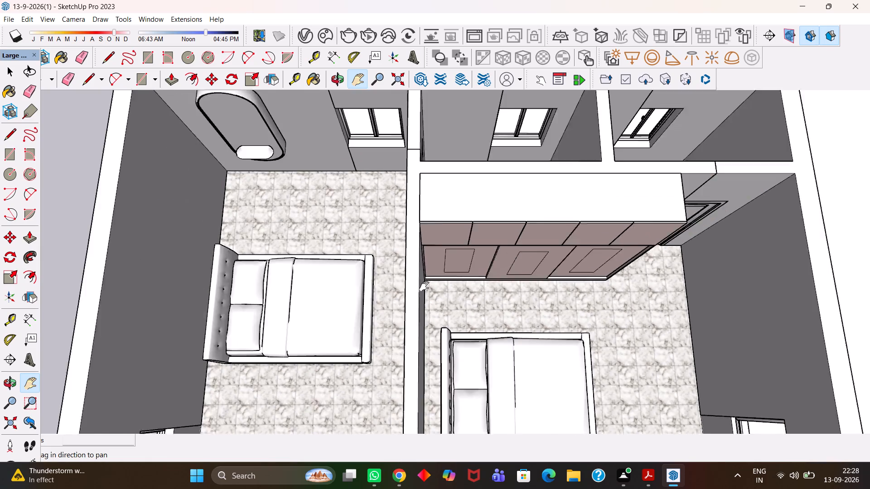
scroll(424, 286, "down", 5)
scroll(426, 285, "up", 5)
scroll(426, 283, "down", 4)
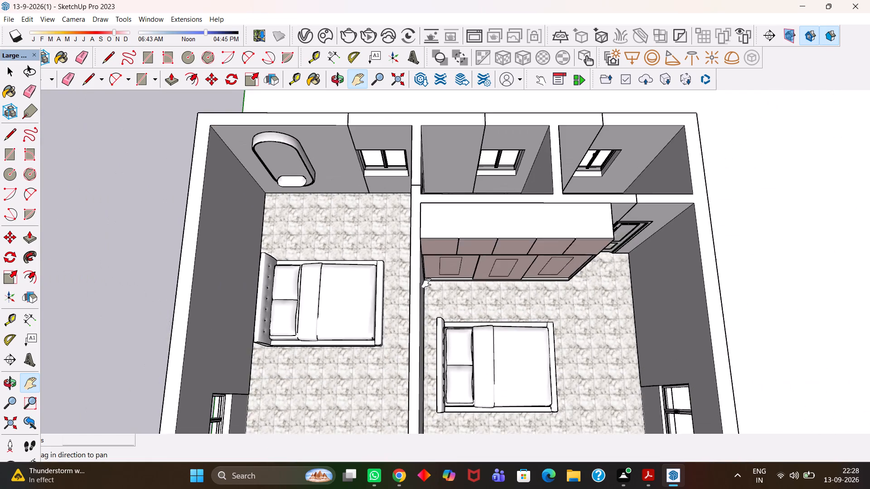
scroll(426, 283, "down", 5)
scroll(446, 350, "up", 5)
middle_click_drag(457, 362, 405, 307)
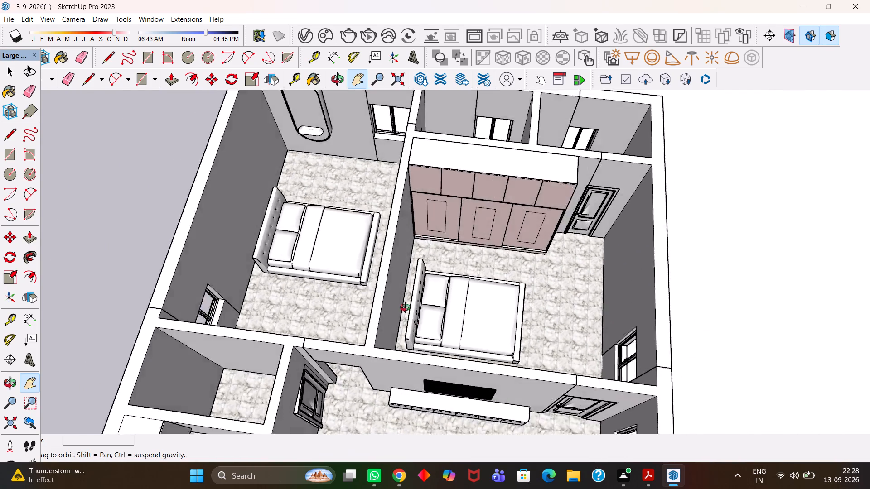
middle_click_drag(405, 307, 398, 300)
scroll(405, 307, "up", 3)
scroll(396, 299, "down", 5)
scroll(435, 341, "up", 8)
middle_click_drag(390, 321, 373, 318)
scroll(368, 320, "down", 4)
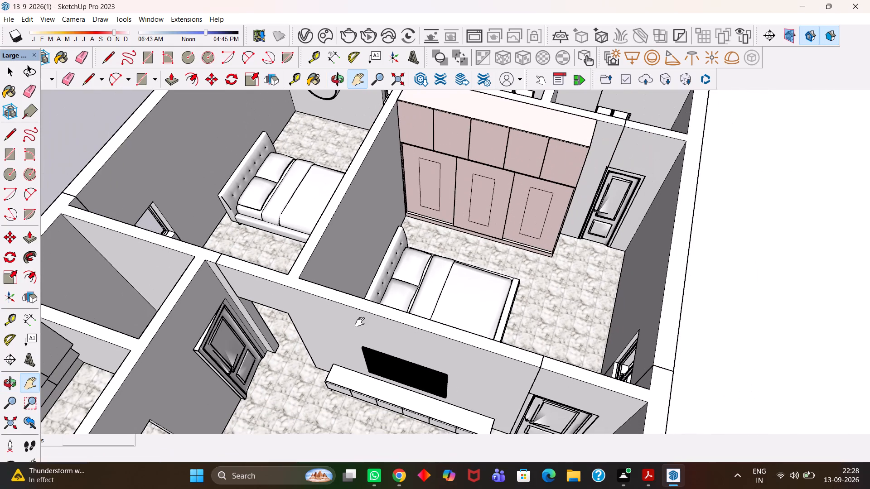
scroll(386, 309, "up", 4)
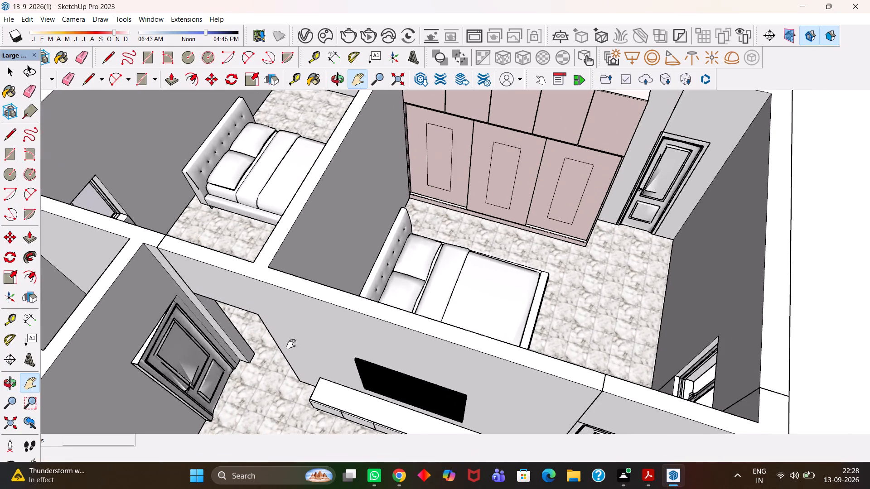
Move the living-room door beside the bedroom passage by its bottom corner onto the adjacent corner of its wall opening.
scroll(291, 344, "up", 3)
left_click_drag(169, 384, 330, 286)
scroll(362, 273, "up", 3)
scroll(370, 313, "up", 1)
middle_click_drag(362, 313, 326, 288)
scroll(326, 288, "up", 1)
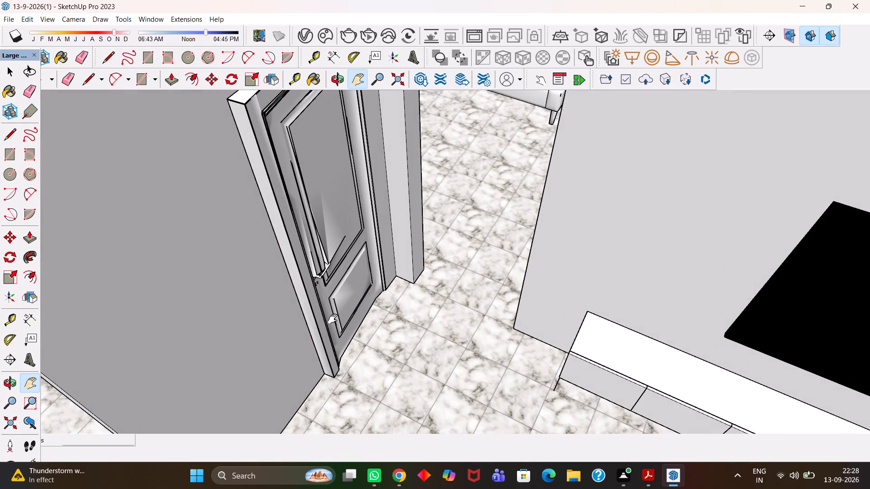
left_click(333, 319)
middle_click_drag(316, 302, 311, 297)
scroll(311, 297, "up", 2)
key("space")
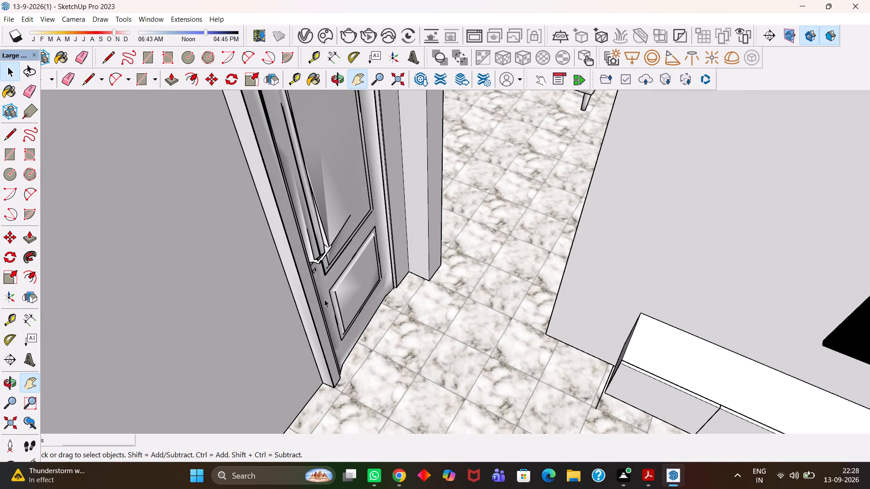
left_click(327, 301)
scroll(328, 307, "up", 3)
key("m")
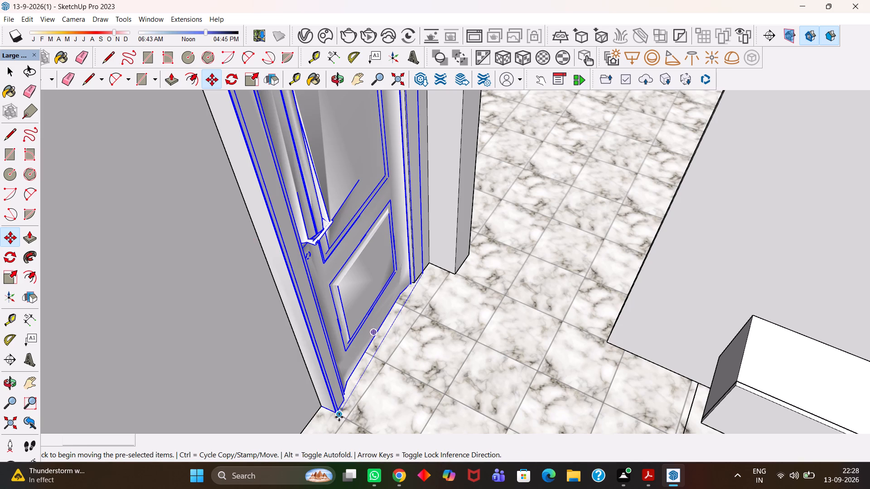
left_click(339, 417)
left_click(321, 408)
scroll(325, 386, "down", 5)
scroll(325, 386, "down", 19)
key("h")
scroll(321, 298, "up", 4)
middle_click_drag(323, 301, 367, 365)
key("space")
left_click(135, 251)
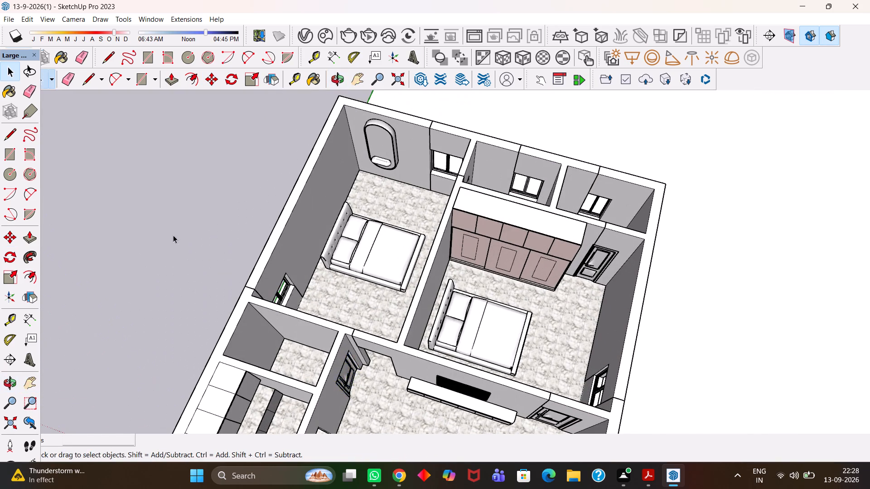
Examine the two bedrooms and the two small rear rooms from overhead, focusing on their doors and windows.
scroll(222, 262, "up", 4)
middle_click_drag(275, 299, 345, 313)
key("h")
scroll(382, 311, "down", 7)
left_click_drag(424, 206, 420, 333)
scroll(420, 331, "up", 5)
key("h")
left_click_drag(428, 377, 430, 253)
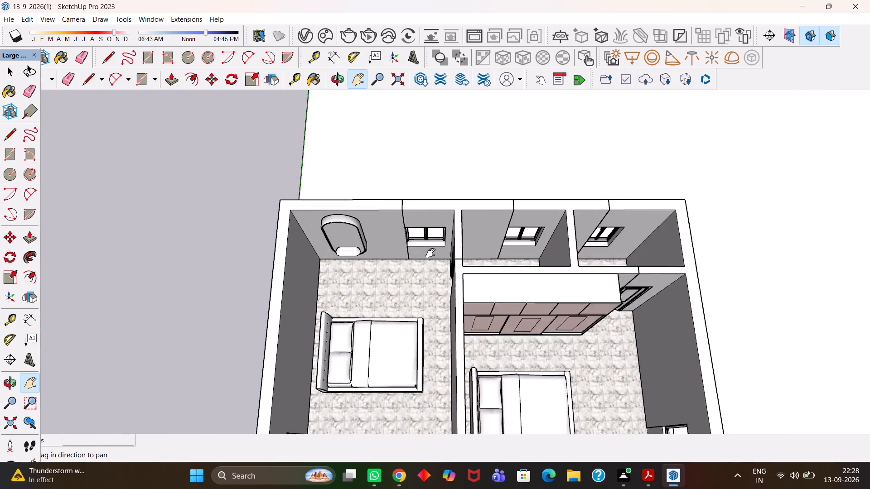
left_click_drag(430, 253, 431, 240)
scroll(389, 230, "up", 5)
middle_click_drag(389, 232, 389, 296)
scroll(389, 296, "down", 6)
left_click_drag(397, 301, 393, 188)
scroll(387, 193, "up", 4)
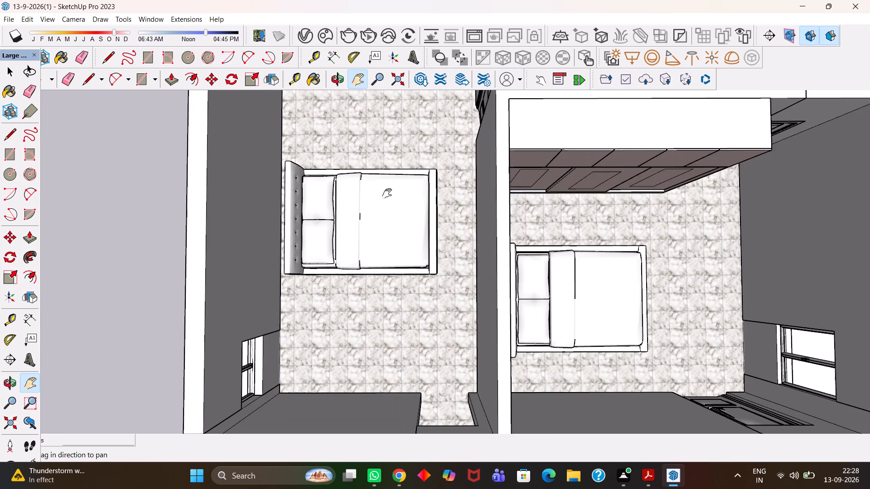
scroll(385, 197, "down", 6)
scroll(375, 200, "up", 5)
middle_click_drag(378, 205, 387, 214)
scroll(387, 214, "down", 6)
scroll(493, 238, "up", 4)
middle_click_drag(493, 238, 505, 173)
scroll(506, 178, "down", 6)
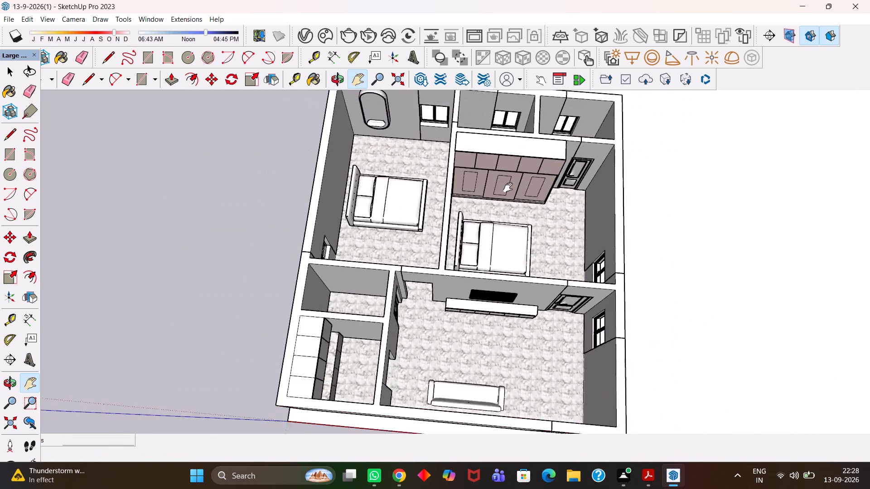
left_click_drag(565, 166, 434, 287)
scroll(433, 285, "up", 15)
middle_click_drag(213, 225, 225, 297)
scroll(225, 295, "down", 8)
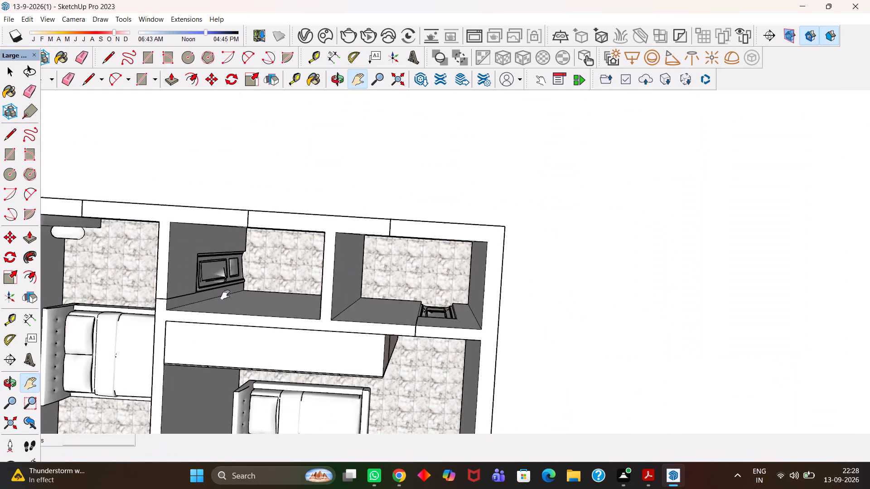
middle_click_drag(291, 332, 283, 289)
middle_click_drag(284, 277, 291, 240)
scroll(291, 240, "down", 3)
left_click_drag(298, 305, 440, 114)
scroll(422, 131, "up", 5)
scroll(411, 149, "down", 7)
left_click_drag(395, 249, 413, 209)
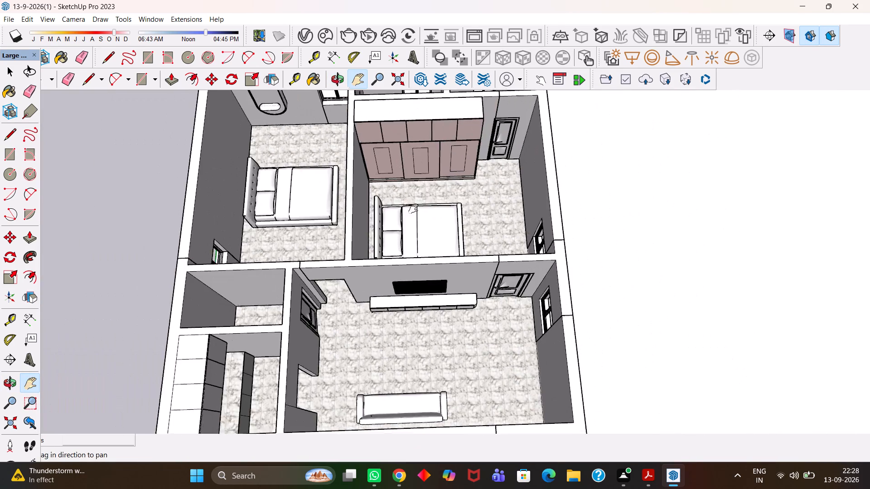
Examine the living room, kitchen and the outside front wall with its entrance door.
left_click_drag(413, 209, 457, 130)
scroll(435, 207, "up", 9)
middle_click_drag(428, 212, 374, 154)
scroll(381, 167, "down", 8)
left_click_drag(430, 154, 471, 279)
scroll(475, 261, "down", 6)
scroll(451, 227, "up", 6)
middle_click_drag(456, 234, 475, 269)
scroll(469, 242, "down", 6)
scroll(478, 278, "up", 5)
left_click_drag(481, 288, 458, 205)
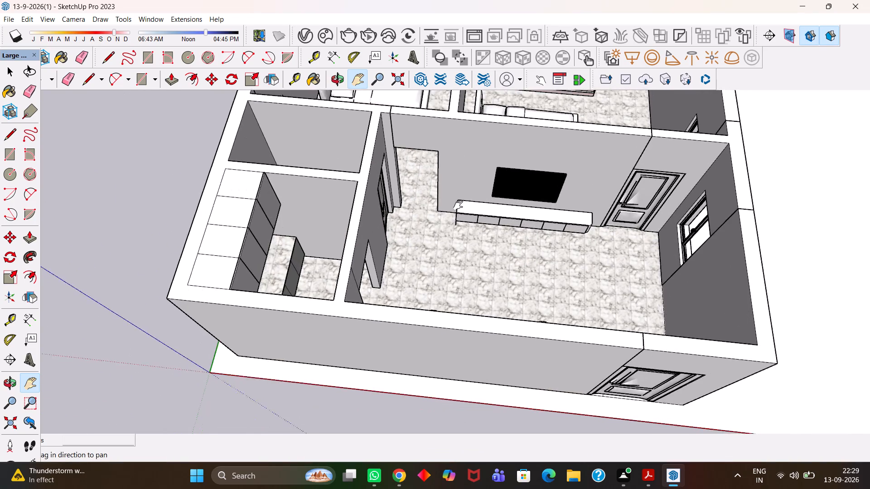
scroll(458, 205, "down", 5)
scroll(495, 223, "down", 2)
scroll(604, 248, "up", 6)
scroll(551, 324, "up", 4)
scroll(551, 324, "down", 2)
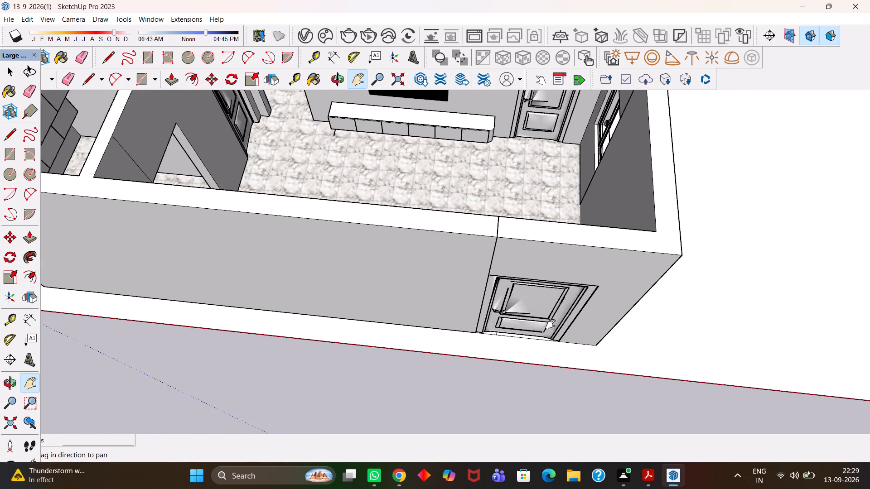
Copy the bedroom door near the window end of the TV wall into the open passage at the wall's other end.
scroll(551, 324, "down", 3)
left_click_drag(535, 243, 541, 343)
scroll(549, 295, "up", 6)
key("space")
left_click(541, 259)
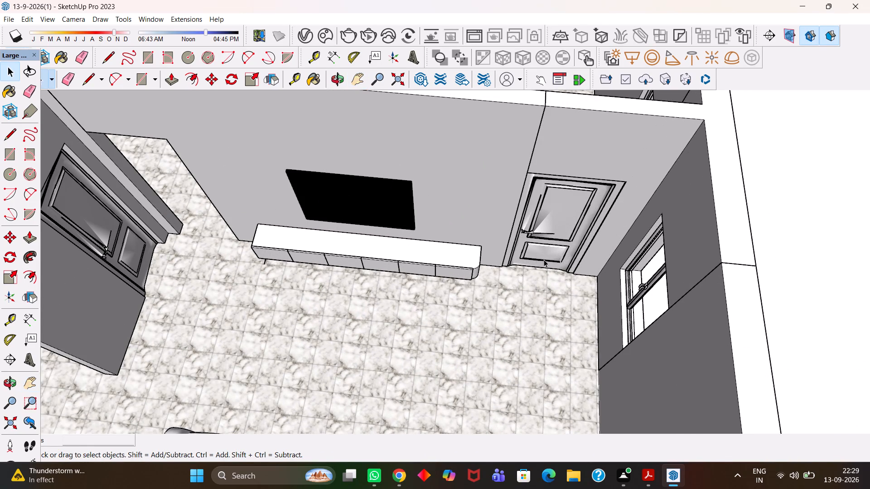
scroll(544, 259, "up", 2)
key("m")
left_click(580, 278)
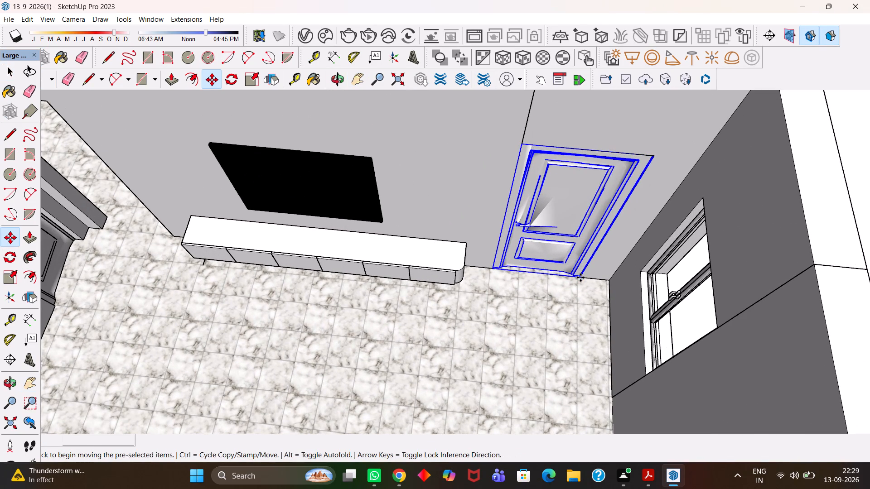
key("h")
scroll(456, 280, "down", 5)
left_click_drag(284, 278, 507, 315)
scroll(505, 296, "up", 4)
middle_click(505, 297)
middle_click_drag(469, 292, 481, 303)
scroll(475, 299, "up", 1)
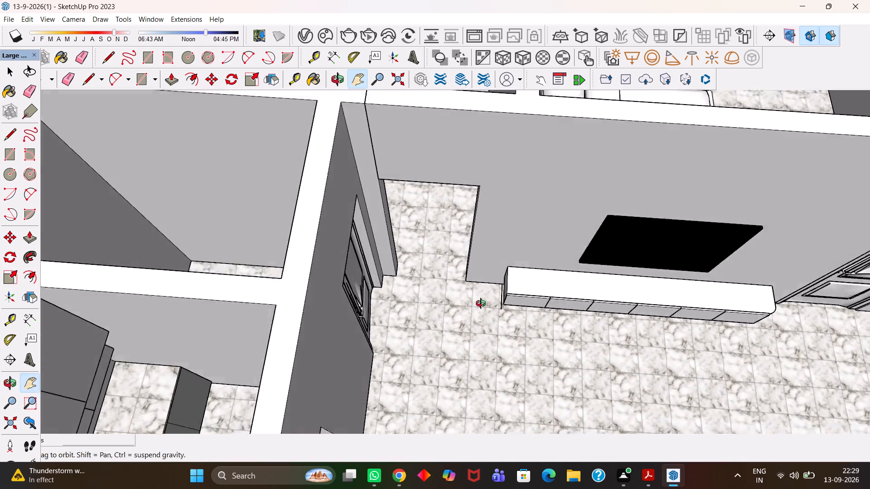
middle_click_drag(481, 303, 485, 305)
scroll(481, 303, "up", 2)
key("Escape")
left_click(455, 271)
Scale the copied passage door's width to about 0.88 so its side meets the opening edge.
key("h")
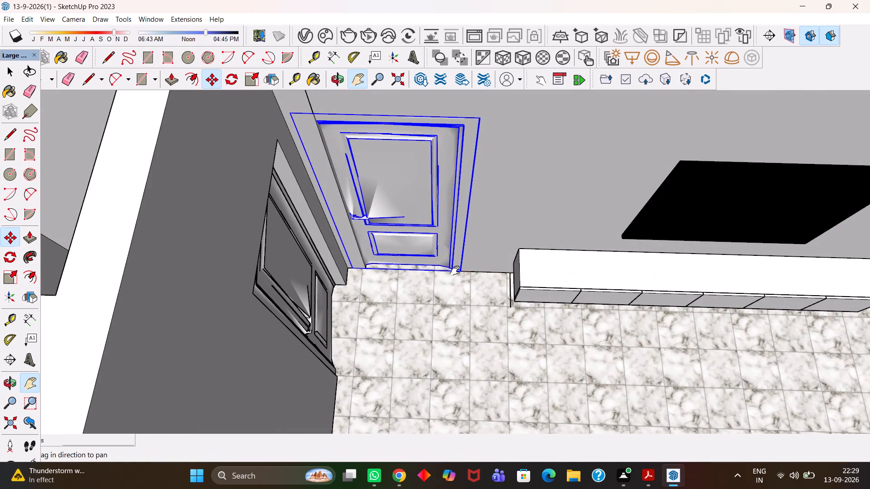
scroll(455, 271, "down", 5)
left_click_drag(443, 243, 421, 274)
middle_click_drag(420, 274, 400, 271)
scroll(400, 271, "up", 3)
key("s")
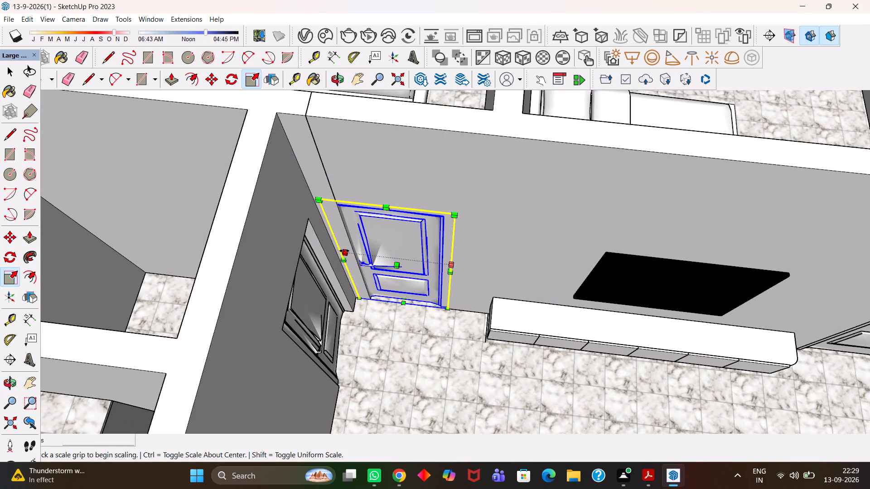
left_click(344, 251)
left_click(354, 258)
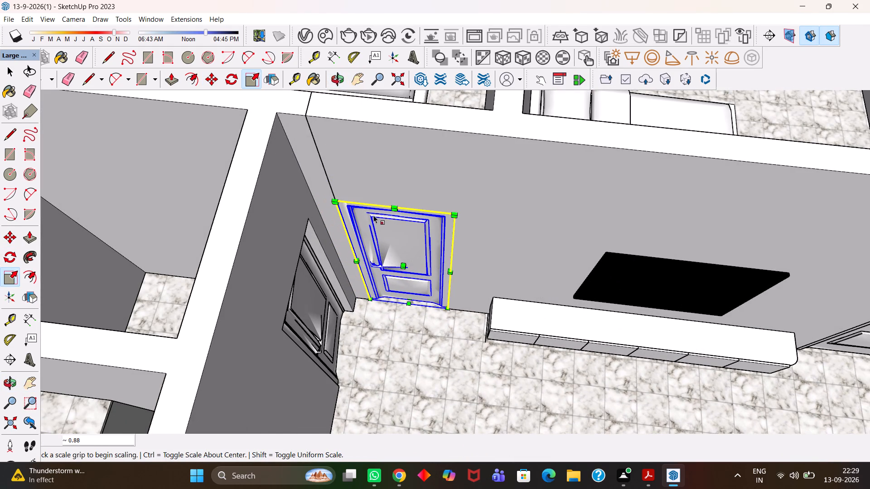
scroll(385, 240, "down", 11)
key("h")
scroll(353, 276, "up", 1)
scroll(353, 276, "down", 5)
scroll(357, 280, "up", 4)
middle_click_drag(375, 299, 389, 312)
key("space")
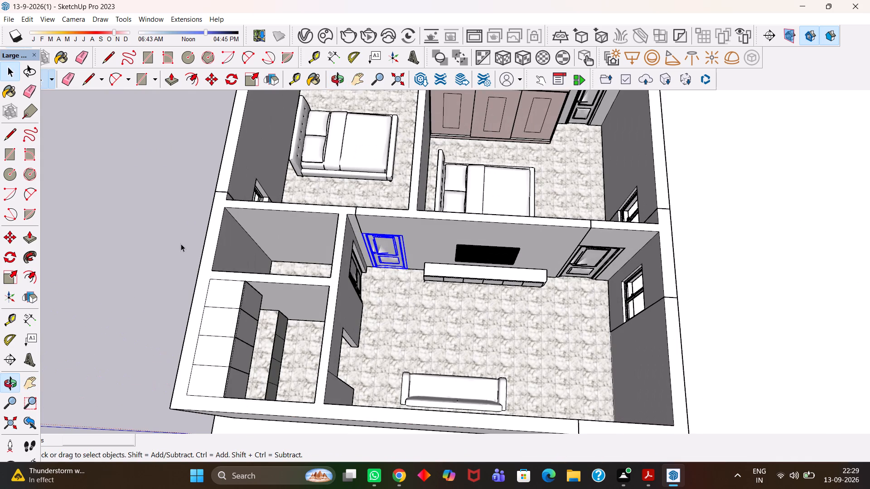
left_click(170, 233)
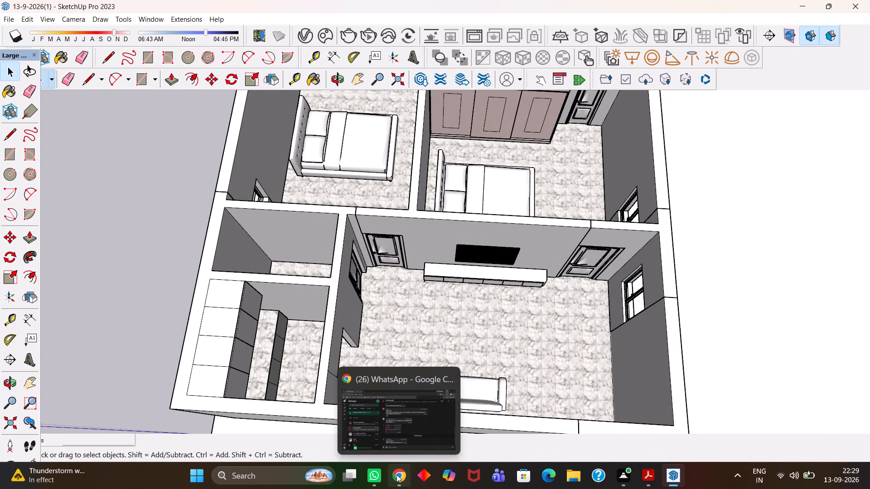
Examine the whole furnished house from above, including the living room doors, kitchen, bedrooms and rear rooms.
scroll(445, 435, "down", 7)
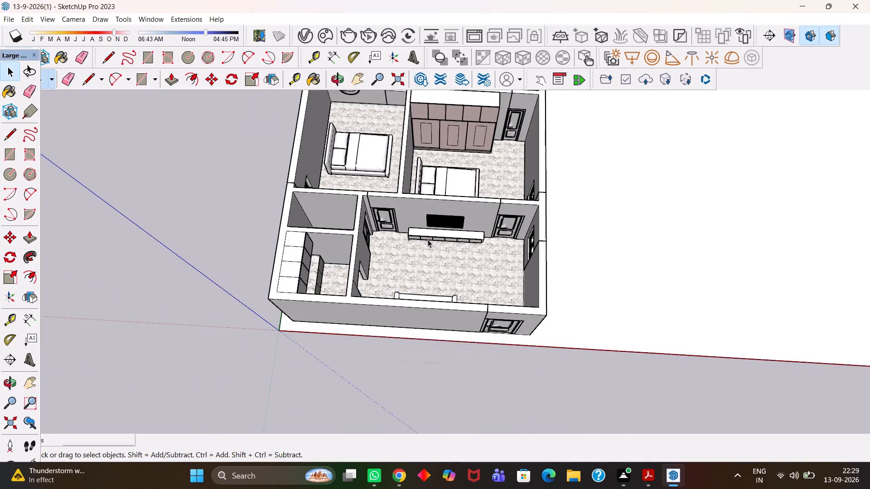
scroll(458, 274, "up", 5)
scroll(411, 247, "up", 3)
middle_click_drag(364, 269, 420, 288)
scroll(388, 292, "up", 4)
scroll(420, 288, "down", 11)
middle_click_drag(438, 301, 387, 248)
scroll(431, 295, "up", 1)
scroll(387, 248, "up", 2)
key("h")
scroll(391, 251, "down", 5)
left_click_drag(405, 240, 459, 318)
scroll(459, 316, "down", 5)
middle_click_drag(456, 313, 461, 321)
scroll(459, 319, "up", 3)
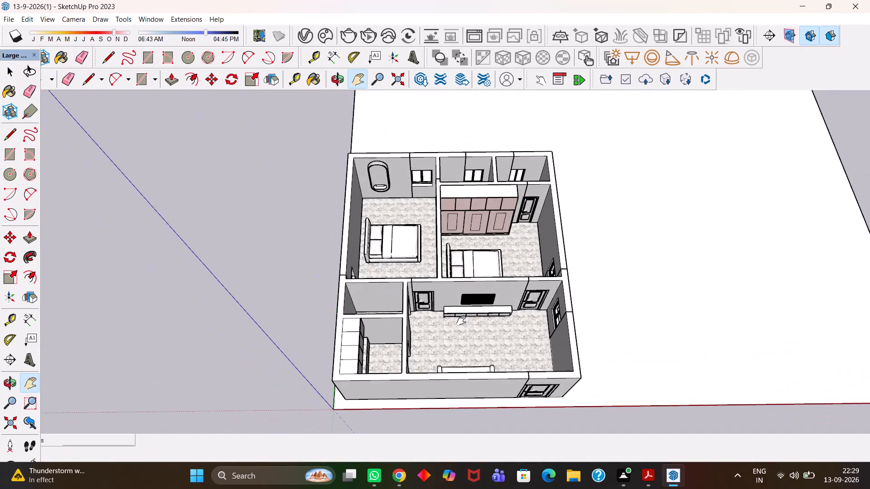
Save the house model.
key("ctrl+s")
scroll(461, 321, "up", 4)
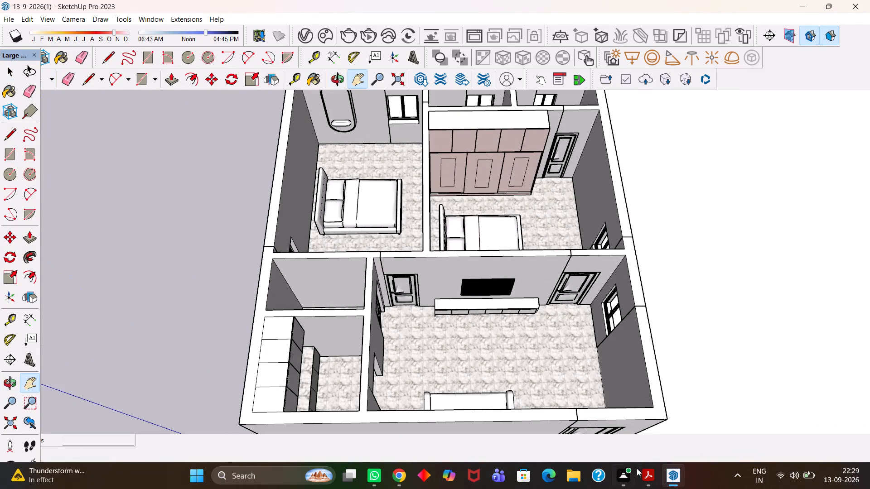
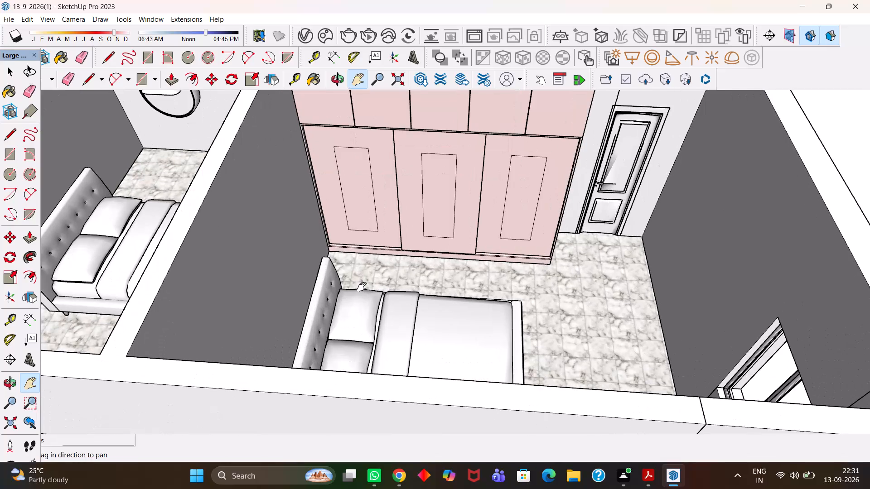
Paint the inset panel of the pink wardrobe's lower door nearest the bedrooms' dividing wall with the cream Color D01.
scroll(359, 283, "up", 2)
scroll(359, 283, "down", 1)
scroll(364, 266, "up", 7)
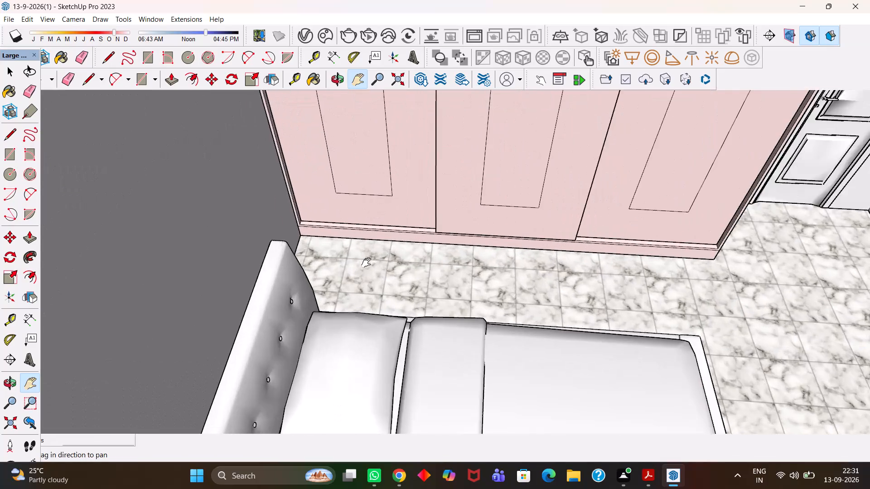
scroll(373, 243, "up", 10)
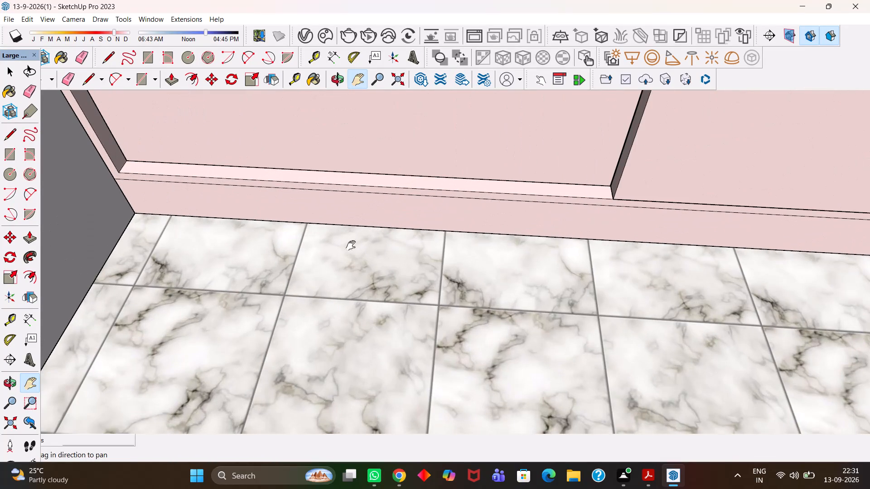
scroll(344, 252, "up", 5)
scroll(338, 249, "down", 11)
scroll(332, 292, "up", 1)
middle_click_drag(348, 295, 373, 296)
scroll(375, 297, "down", 4)
left_click_drag(467, 219, 401, 326)
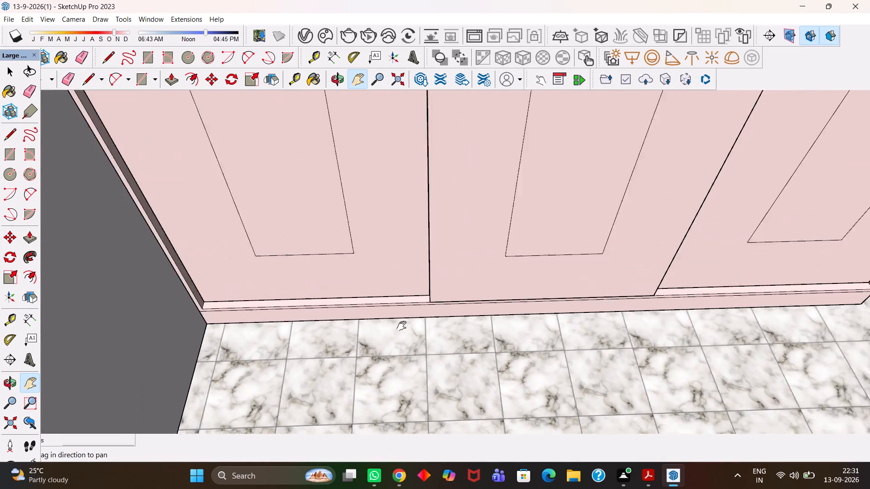
left_click_drag(401, 326, 401, 326)
scroll(375, 322, "down", 6)
scroll(376, 322, "up", 2)
middle_click(376, 322)
scroll(379, 325, "up", 1)
scroll(379, 325, "down", 3)
left_click_drag(388, 304, 368, 345)
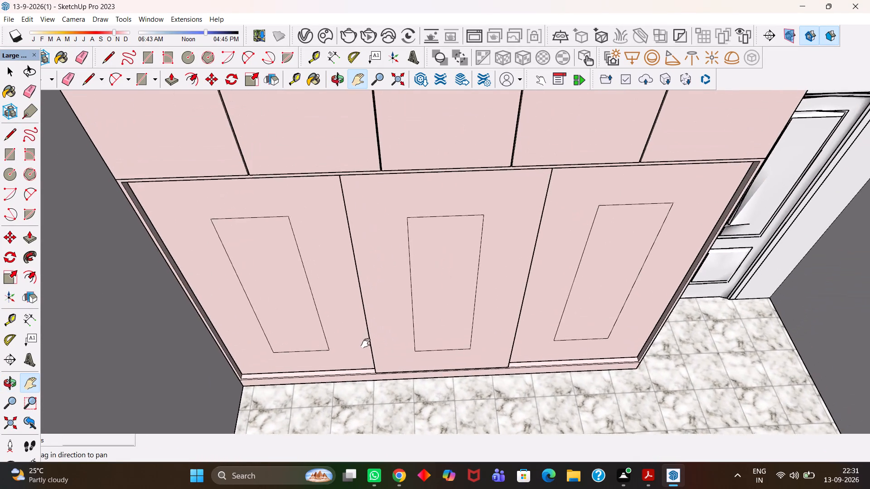
scroll(363, 340, "up", 3)
key("space")
double_click(331, 298)
left_click(329, 288)
double_click(329, 288)
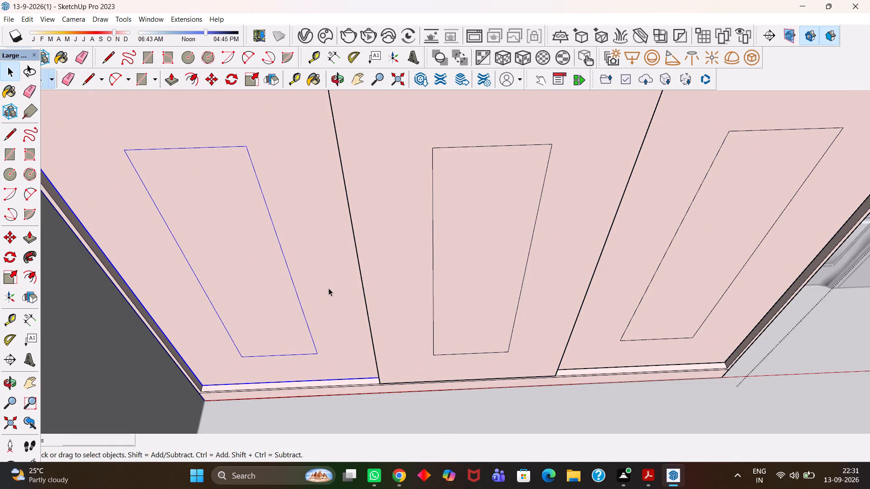
key("b")
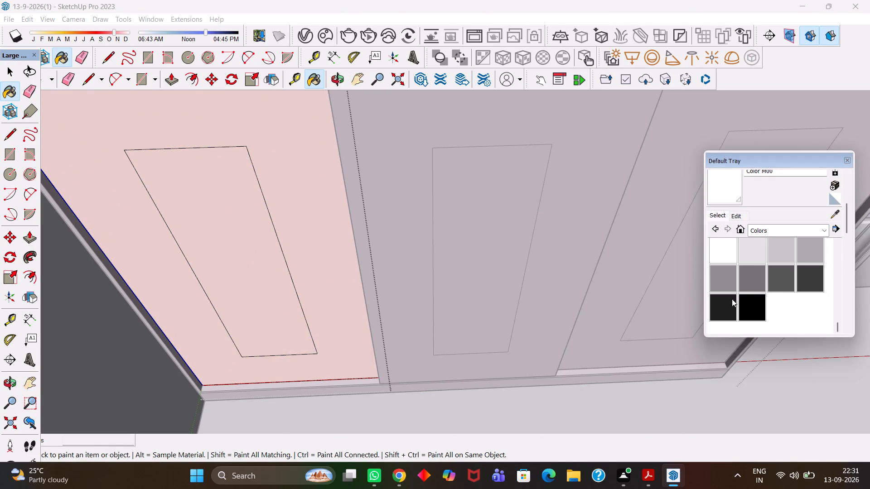
scroll(755, 277, "up", 3)
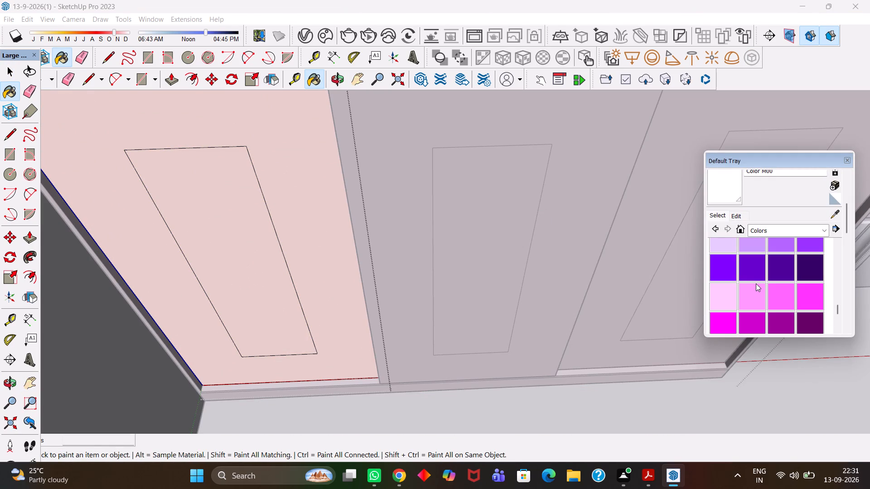
scroll(756, 283, "up", 7)
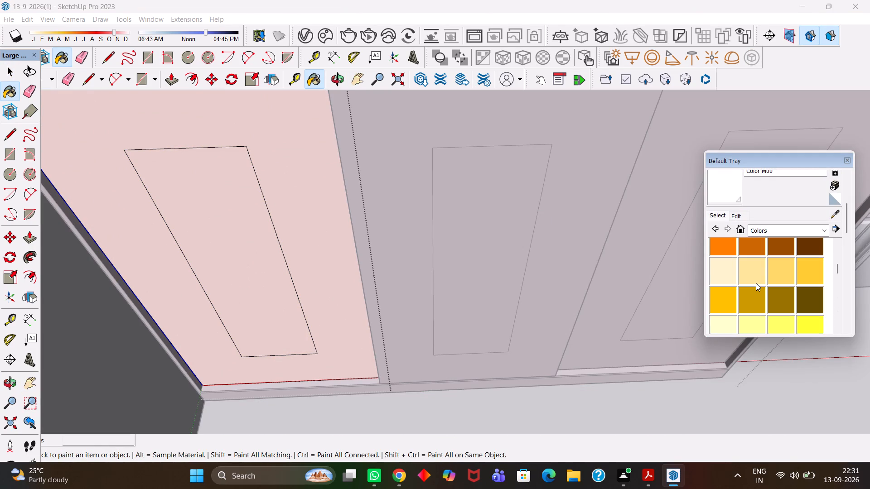
left_click(720, 270)
left_click(249, 321)
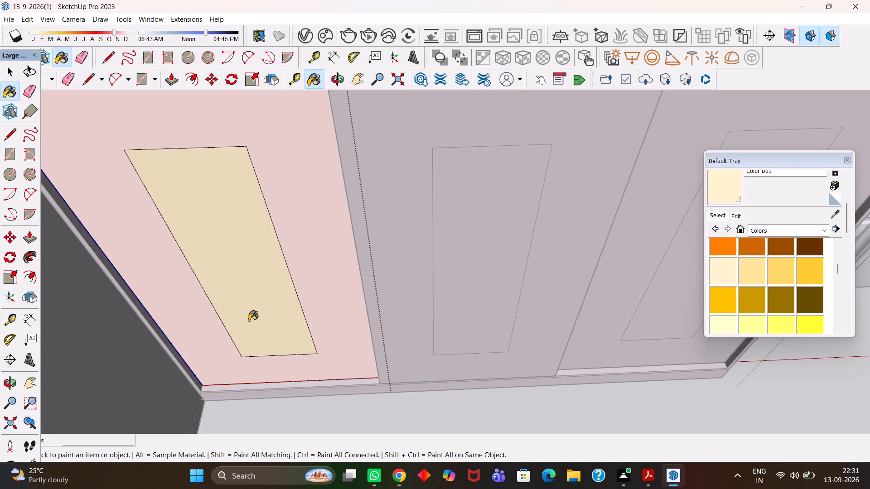
Paint the inset panels of the wardrobe's other two lower doors with Color D01 and leave the wardrobe group.
scroll(249, 321, "down", 7)
key("space")
double_click(367, 300)
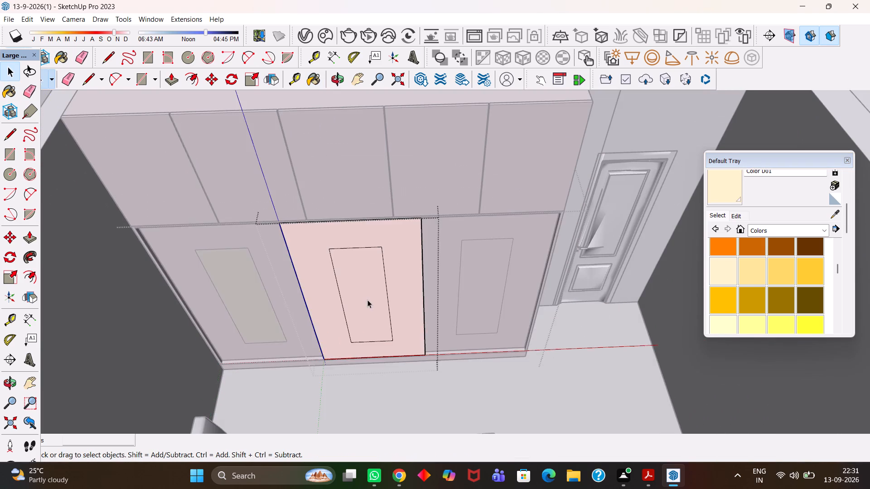
scroll(367, 299, "up", 2)
left_click(366, 298)
key("b")
left_click(366, 298)
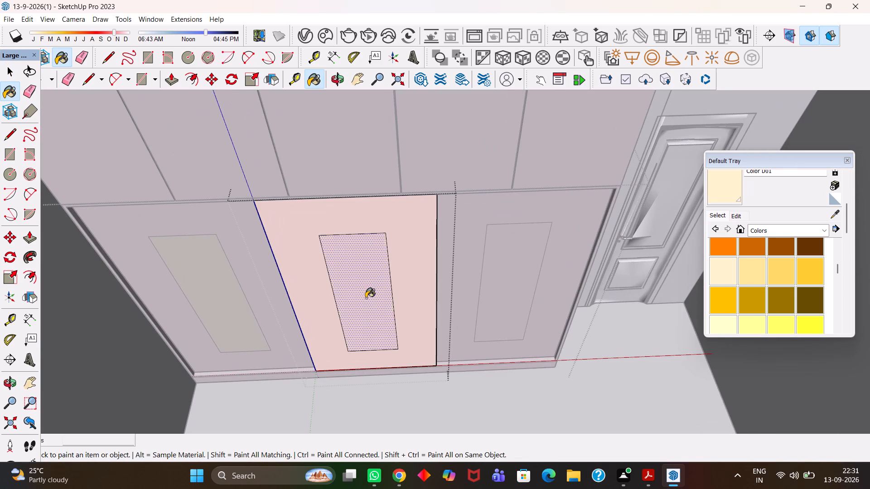
key("space")
double_click(509, 306)
left_click(507, 302)
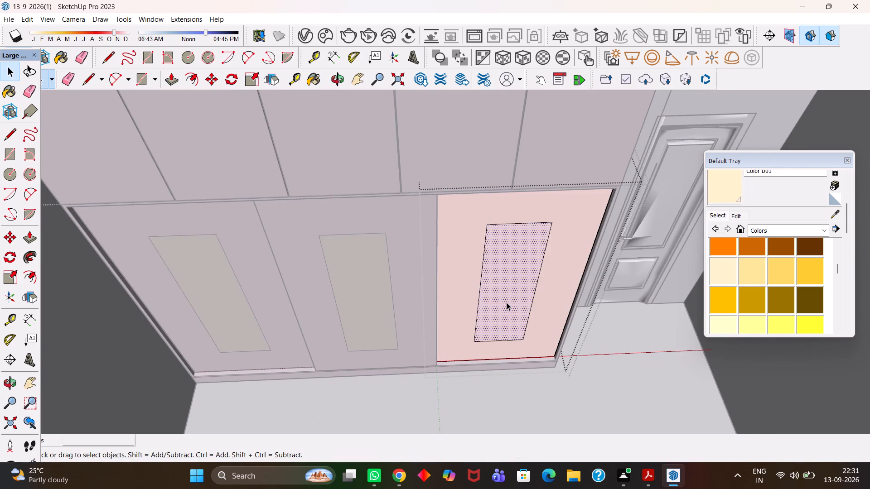
key("b")
left_click(507, 302)
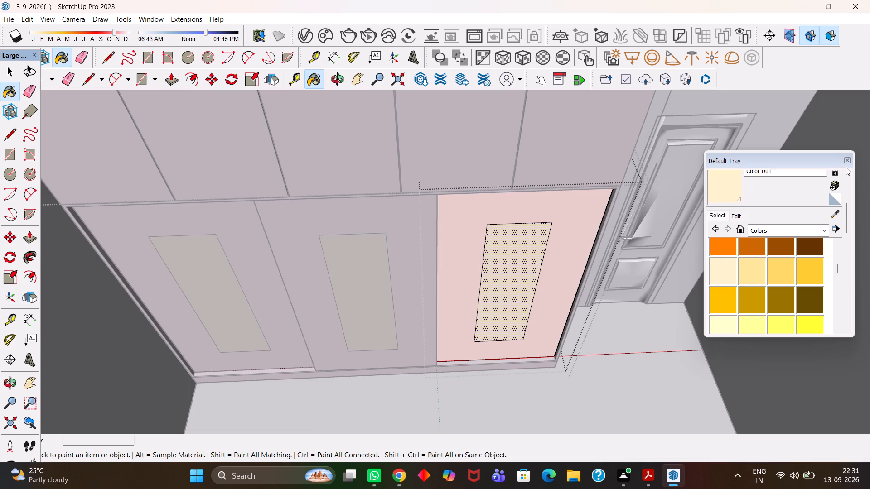
left_click(847, 163)
scroll(456, 244, "down", 10)
scroll(438, 293, "up", 4)
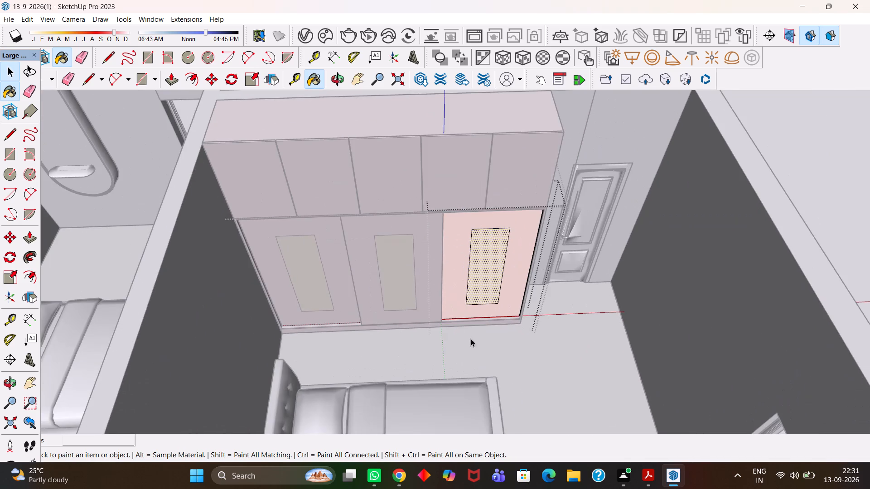
key("space")
left_click(557, 378)
scroll(415, 279, "down", 9)
key("space")
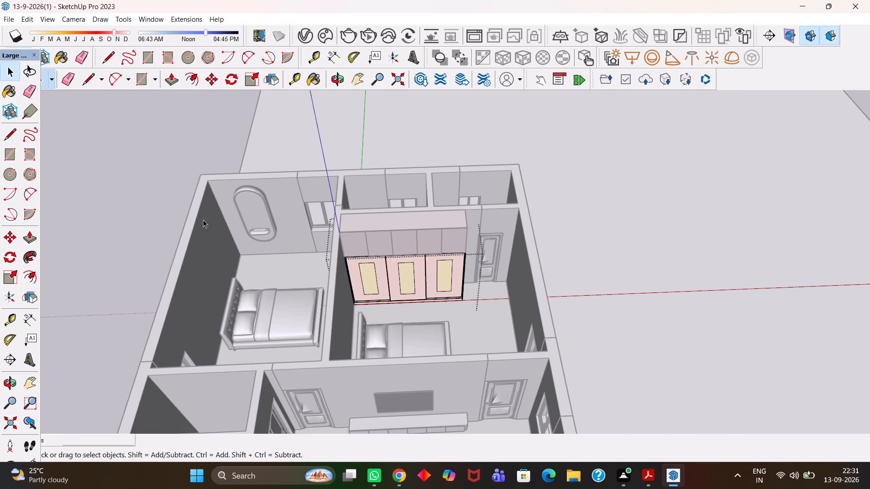
double_click(177, 177)
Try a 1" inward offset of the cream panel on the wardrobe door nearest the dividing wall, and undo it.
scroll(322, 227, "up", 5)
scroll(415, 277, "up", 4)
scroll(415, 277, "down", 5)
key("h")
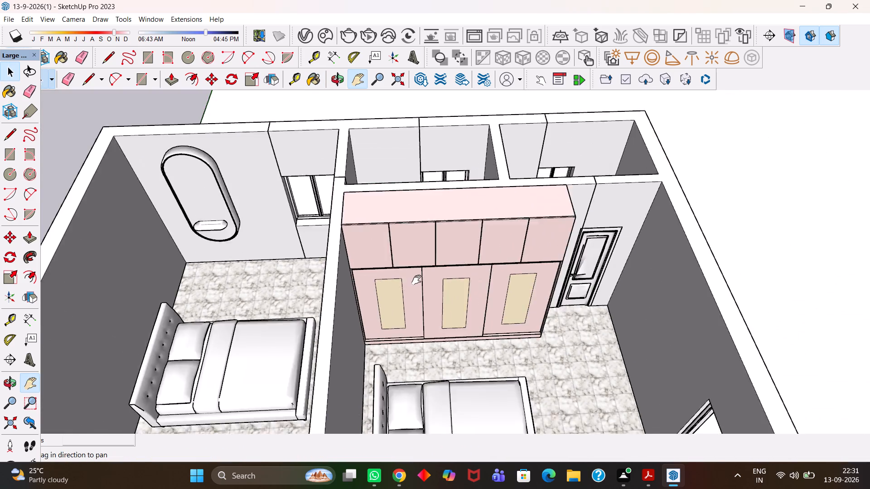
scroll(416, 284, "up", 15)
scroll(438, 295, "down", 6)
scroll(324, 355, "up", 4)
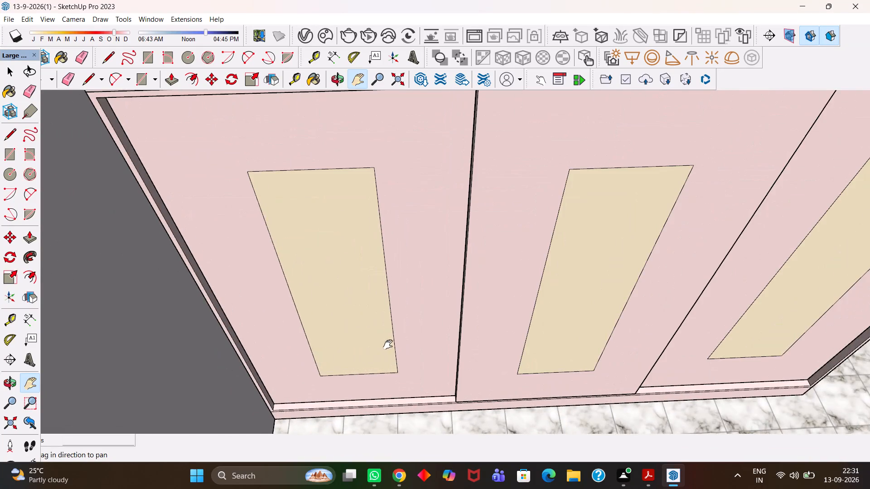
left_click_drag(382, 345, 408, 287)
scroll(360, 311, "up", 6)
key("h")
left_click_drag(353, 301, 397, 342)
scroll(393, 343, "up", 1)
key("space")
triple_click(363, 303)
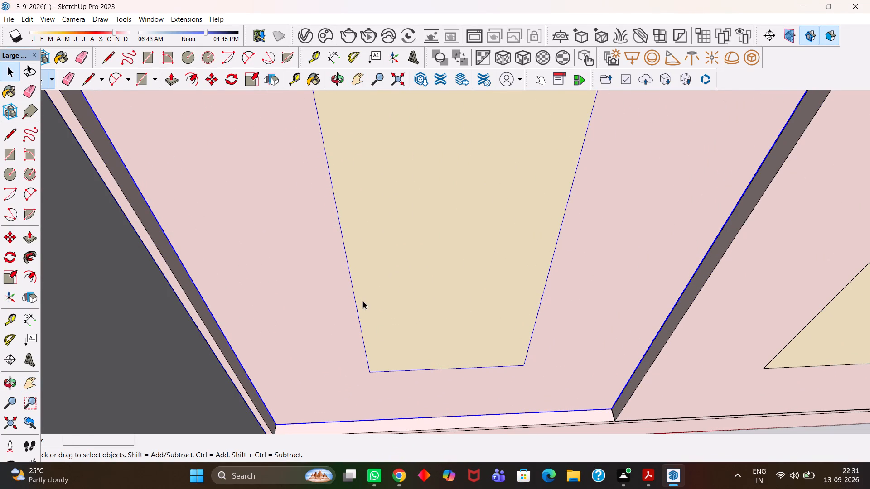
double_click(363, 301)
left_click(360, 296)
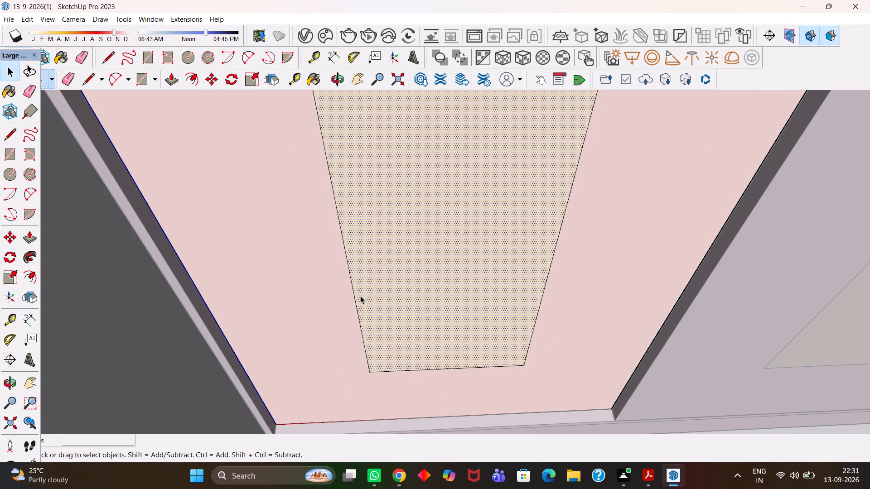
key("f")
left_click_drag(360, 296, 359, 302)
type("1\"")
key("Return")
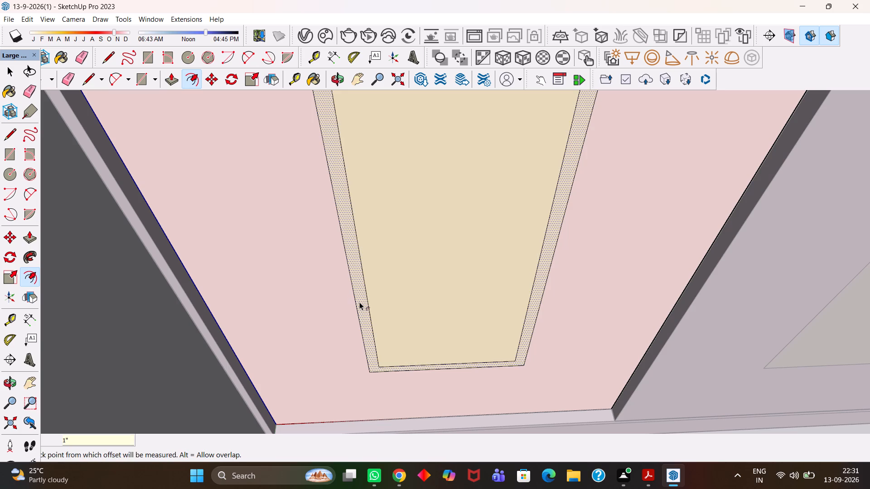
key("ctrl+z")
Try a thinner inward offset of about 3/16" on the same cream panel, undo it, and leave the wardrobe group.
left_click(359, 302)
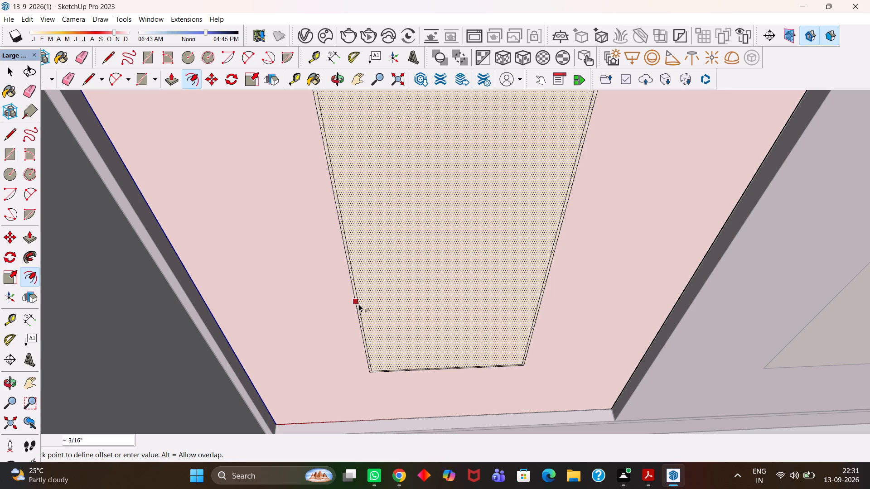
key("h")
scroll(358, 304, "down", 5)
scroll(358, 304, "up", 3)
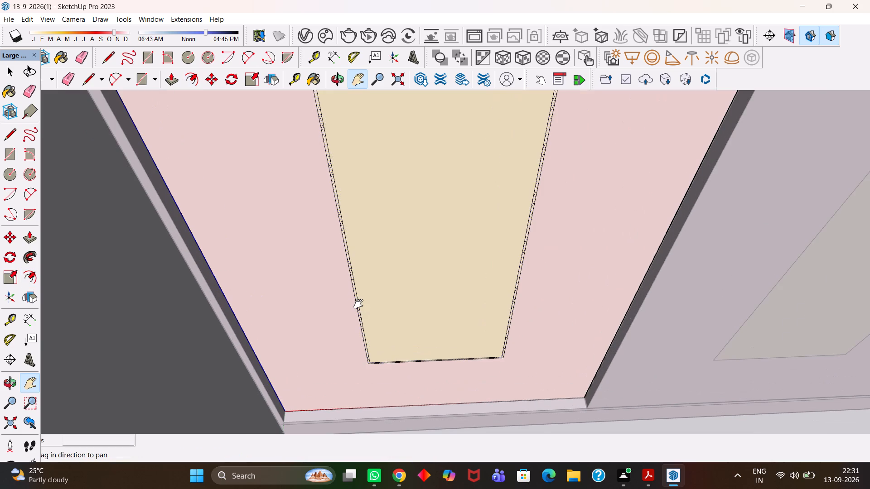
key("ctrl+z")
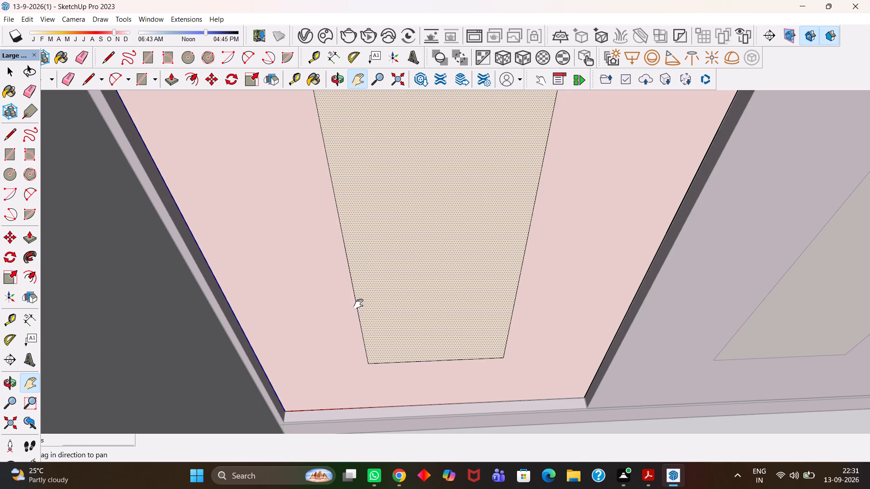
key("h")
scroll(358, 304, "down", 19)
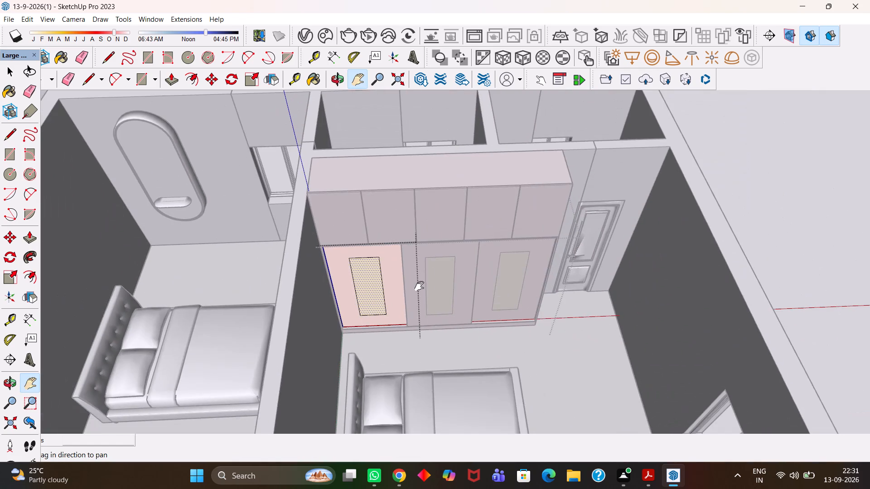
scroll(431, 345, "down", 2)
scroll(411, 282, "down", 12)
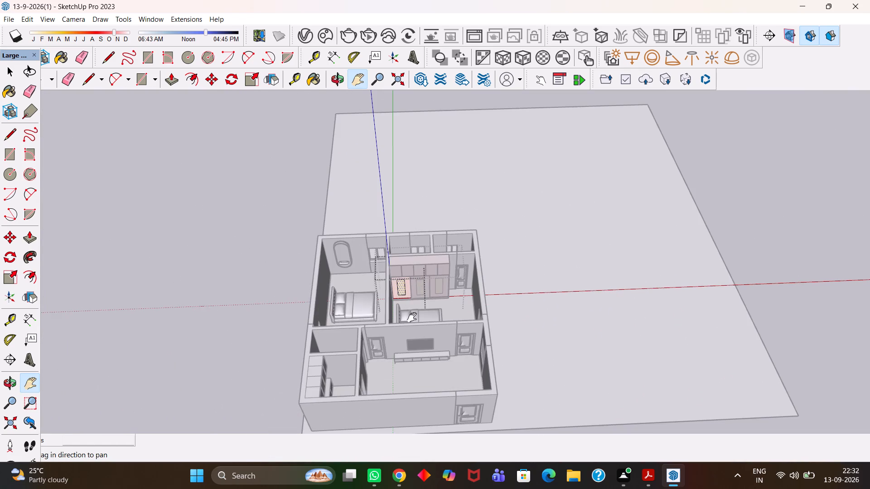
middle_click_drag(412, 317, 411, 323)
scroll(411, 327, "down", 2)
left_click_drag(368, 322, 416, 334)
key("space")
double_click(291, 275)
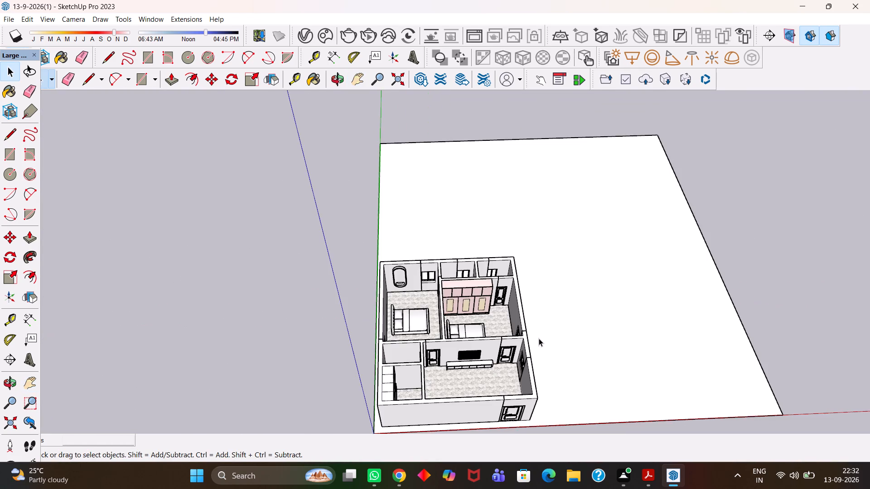
Save the house model.
scroll(539, 338, "up", 4)
scroll(430, 337, "up", 4)
key("h")
scroll(417, 350, "up", 2)
left_click_drag(419, 362, 453, 315)
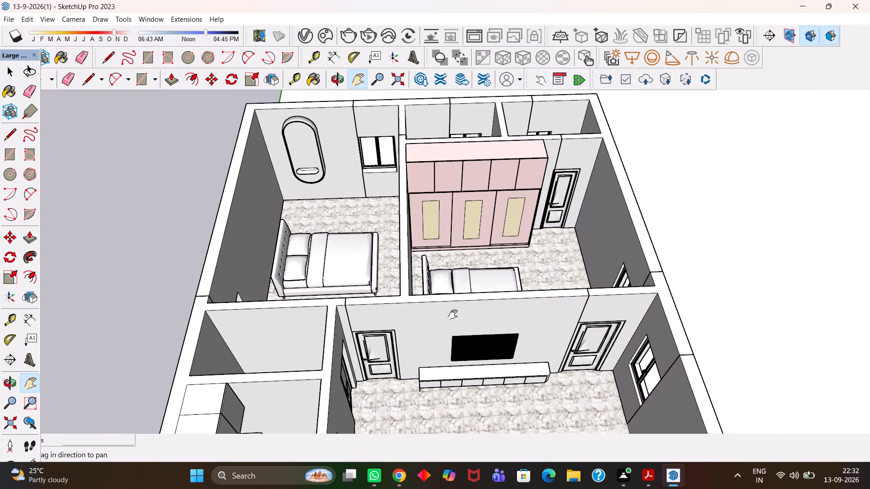
key("ctrl+s")
Examine the house's exterior walls and windows from all around.
scroll(453, 315, "up", 4)
scroll(452, 314, "down", 7)
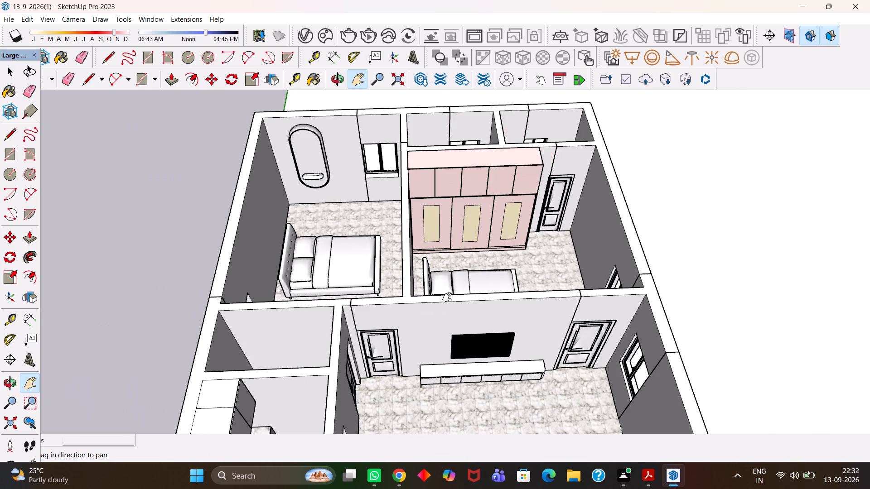
scroll(447, 297, "down", 3)
middle_click_drag(456, 315, 438, 291)
scroll(441, 294, "up", 3)
left_click_drag(443, 325, 460, 223)
scroll(454, 226, "down", 5)
scroll(460, 325, "up", 1)
middle_click_drag(460, 325, 528, 237)
middle_click_drag(568, 215, 580, 209)
middle_click_drag(592, 203, 622, 192)
scroll(622, 192, "up", 1)
middle_click_drag(290, 248, 635, 268)
middle_click_drag(434, 276, 605, 289)
scroll(449, 289, "up", 3)
middle_click_drag(337, 304, 598, 279)
scroll(575, 286, "up", 2)
scroll(597, 280, "down", 4)
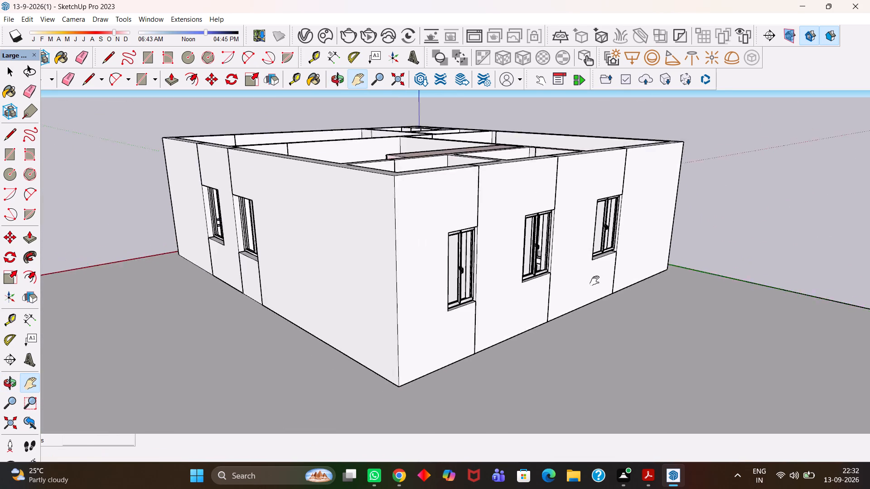
scroll(594, 281, "down", 2)
scroll(405, 260, "up", 5)
middle_click_drag(414, 276, 555, 288)
middle_click_drag(343, 277, 501, 309)
scroll(501, 309, "up", 1)
scroll(461, 325, "down", 6)
middle_click_drag(408, 379, 433, 395)
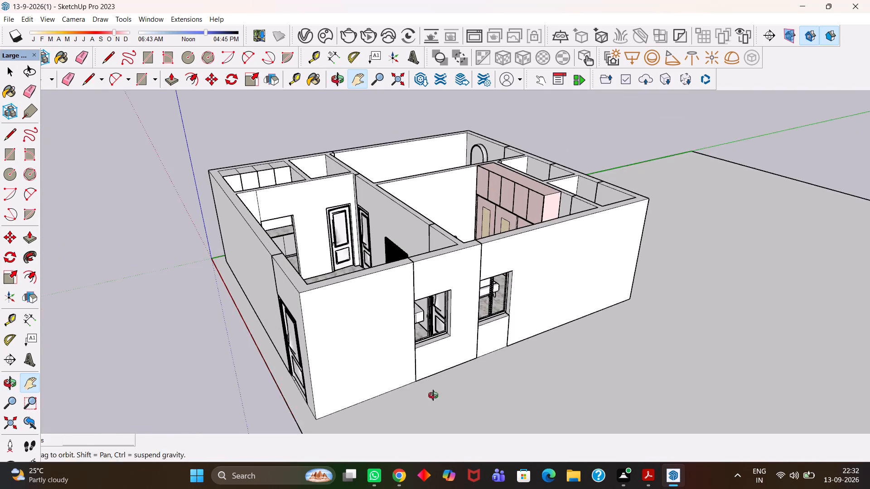
Examine the interior from above, including the living room, kitchen, bedrooms and wardrobe.
middle_click_drag(433, 395, 551, 441)
scroll(495, 433, "up", 3)
middle_click_drag(412, 231, 507, 355)
scroll(498, 356, "up", 12)
scroll(281, 296, "down", 14)
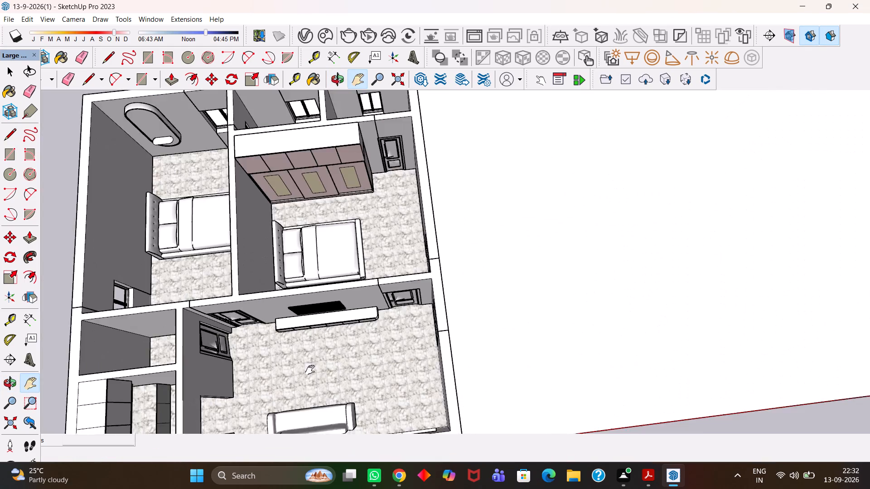
scroll(323, 376, "up", 8)
middle_click_drag(275, 352, 249, 345)
scroll(215, 292, "down", 9)
scroll(242, 326, "up", 5)
left_click_drag(241, 331, 440, 270)
scroll(442, 269, "down", 5)
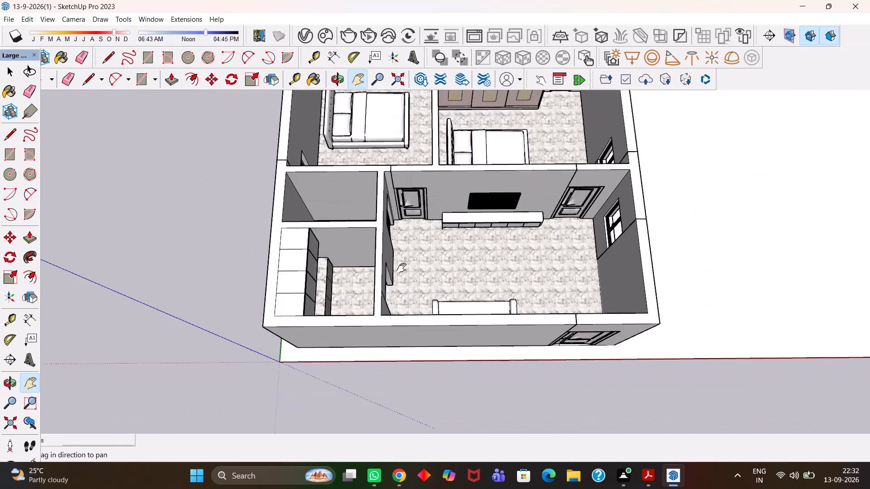
scroll(401, 268, "up", 11)
middle_click_drag(405, 273, 416, 296)
scroll(406, 286, "down", 6)
scroll(406, 287, "up", 5)
scroll(394, 313, "down", 7)
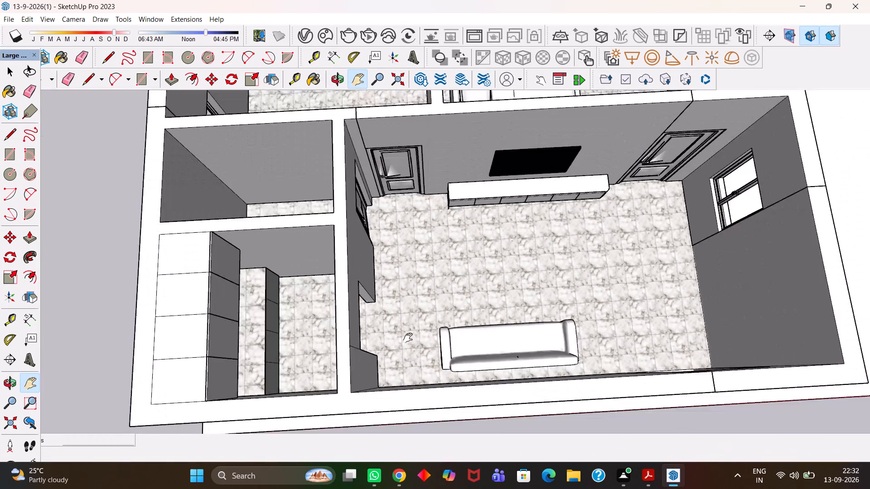
scroll(428, 339, "up", 2)
middle_click_drag(409, 223, 409, 212)
scroll(409, 205, "up", 1)
middle_click_drag(437, 323, 419, 295)
middle_click_drag(394, 227, 403, 190)
scroll(402, 191, "up", 1)
left_click_drag(426, 182, 416, 300)
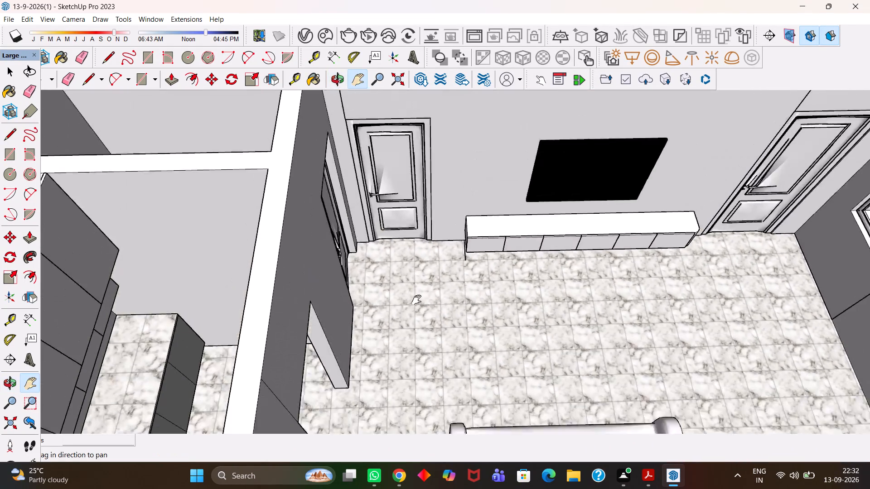
left_click_drag(416, 300, 401, 348)
left_click_drag(403, 213, 420, 318)
left_click_drag(417, 220, 409, 347)
scroll(407, 282, "down", 5)
scroll(432, 290, "up", 5)
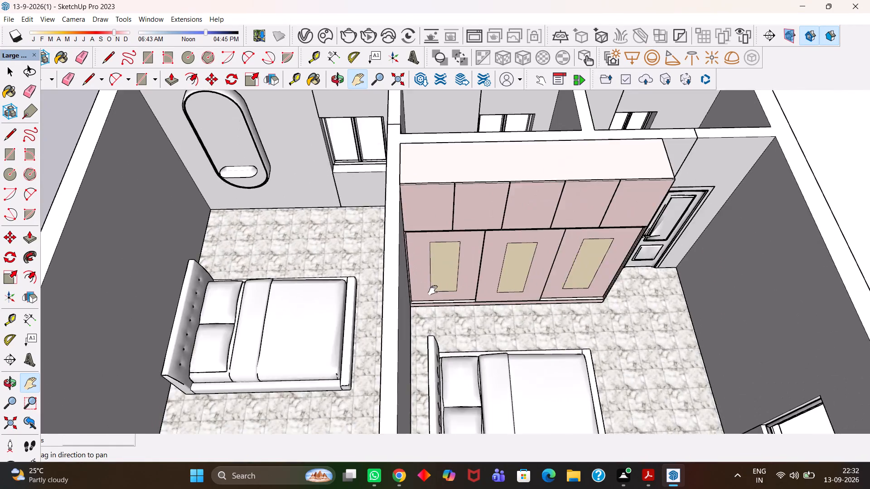
Examine the whole house interior from above, from the front and from the bedroom side, including the wardrobe and sofa.
scroll(433, 300, "down", 6)
scroll(452, 226, "up", 6)
scroll(442, 249, "down", 5)
left_click_drag(436, 317, 402, 201)
scroll(399, 202, "down", 4)
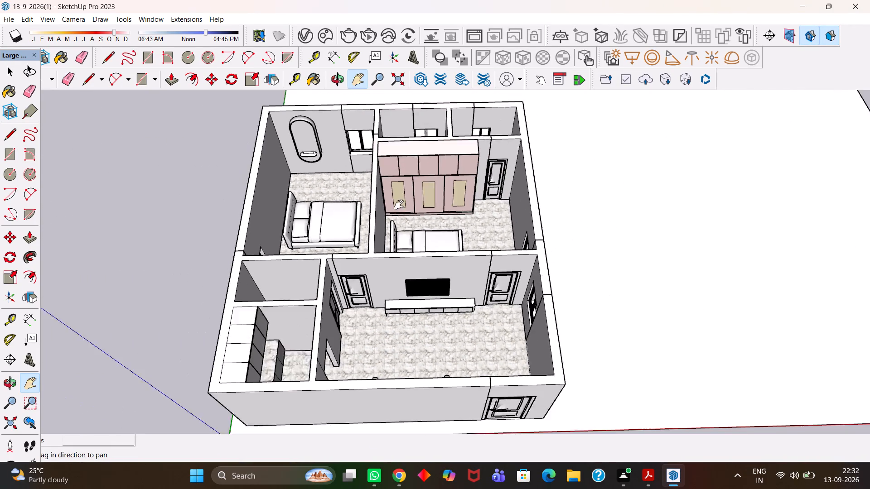
scroll(399, 205, "down", 1)
scroll(404, 234, "up", 9)
scroll(406, 241, "down", 6)
scroll(511, 268, "up", 3)
middle_click_drag(527, 346, 160, 376)
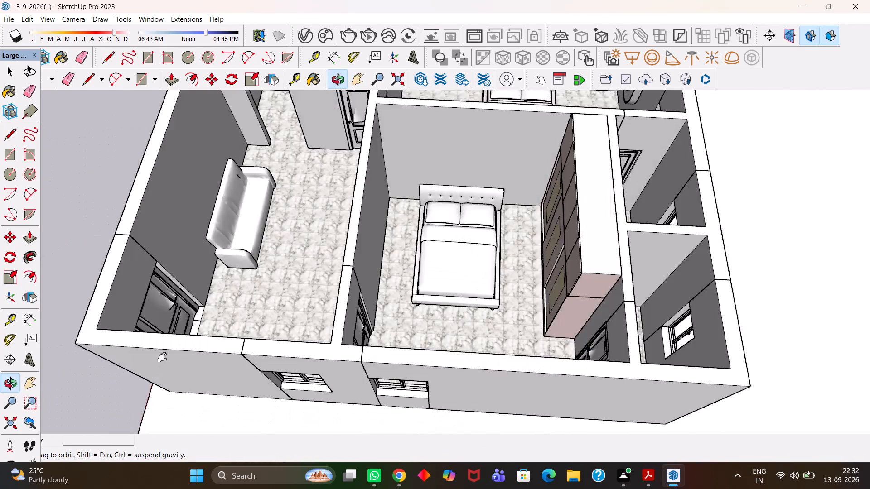
scroll(169, 350, "down", 6)
scroll(368, 293, "up", 4)
scroll(339, 153, "up", 1)
scroll(333, 187, "down", 6)
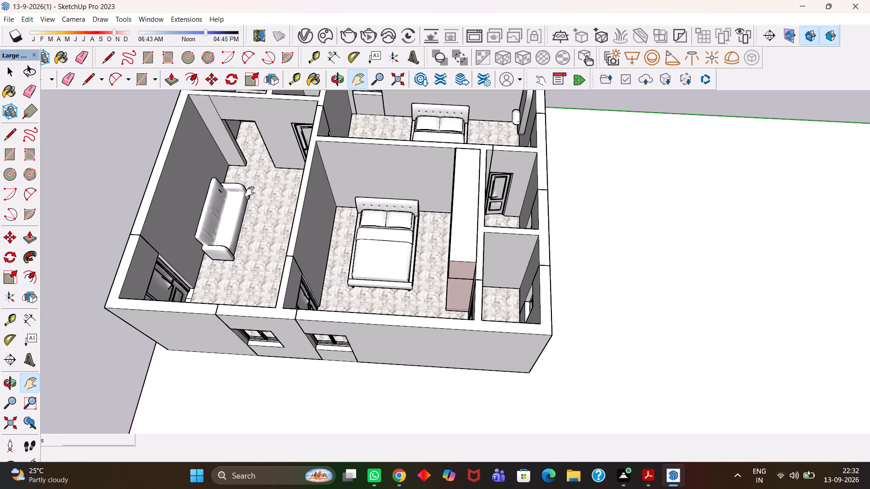
scroll(251, 265, "down", 6)
left_click_drag(343, 225, 391, 313)
scroll(339, 308, "up", 10)
middle_click_drag(320, 335, 392, 213)
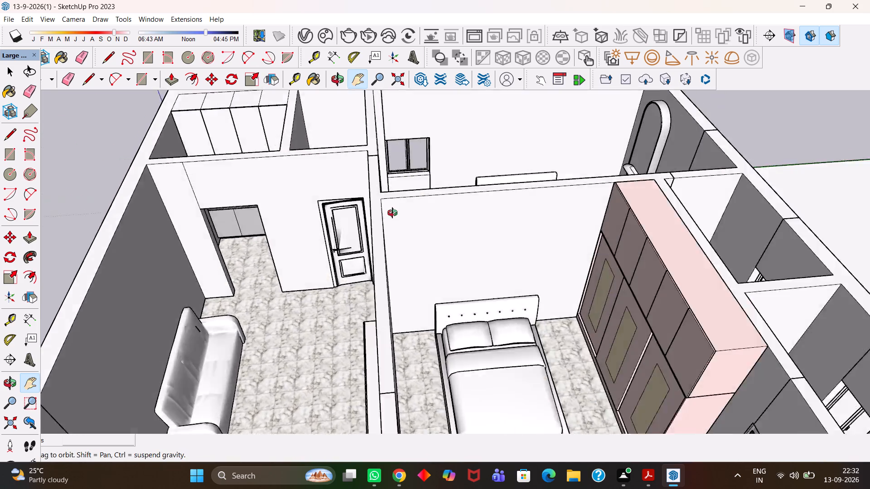
middle_click_drag(392, 213, 401, 193)
Examine the window and wall beside the bed in the bedroom with the oval wall niche.
scroll(401, 197, "up", 1)
middle_click_drag(399, 190, 296, 331)
scroll(279, 348, "up", 1)
left_click_drag(417, 210, 384, 352)
left_click_drag(463, 220, 356, 296)
scroll(360, 293, "up", 3)
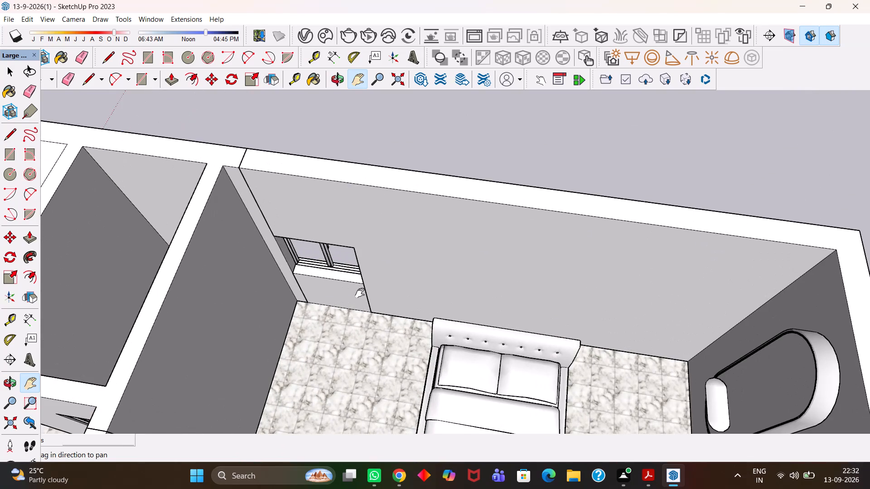
scroll(360, 293, "up", 5)
scroll(333, 291, "down", 4)
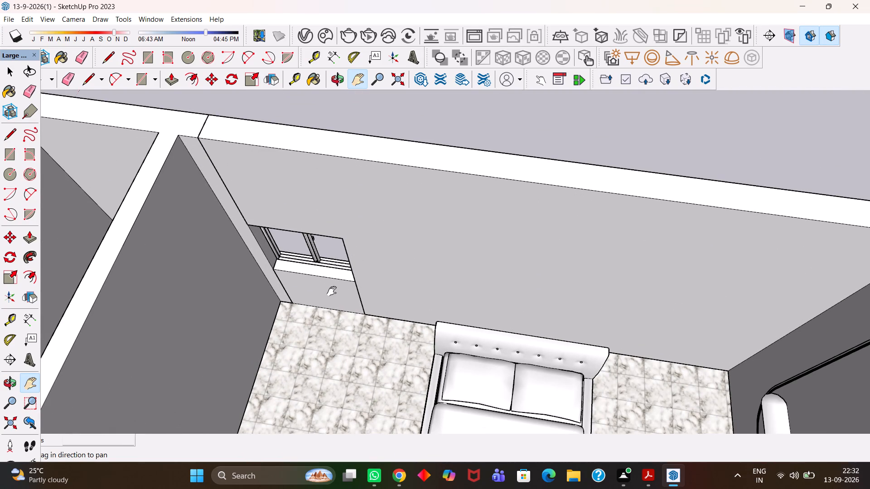
scroll(332, 291, "up", 3)
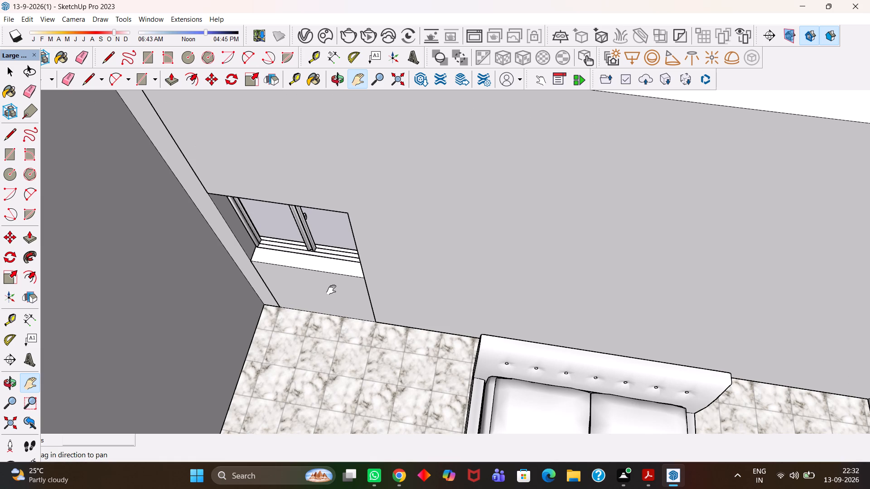
scroll(331, 290, "down", 4)
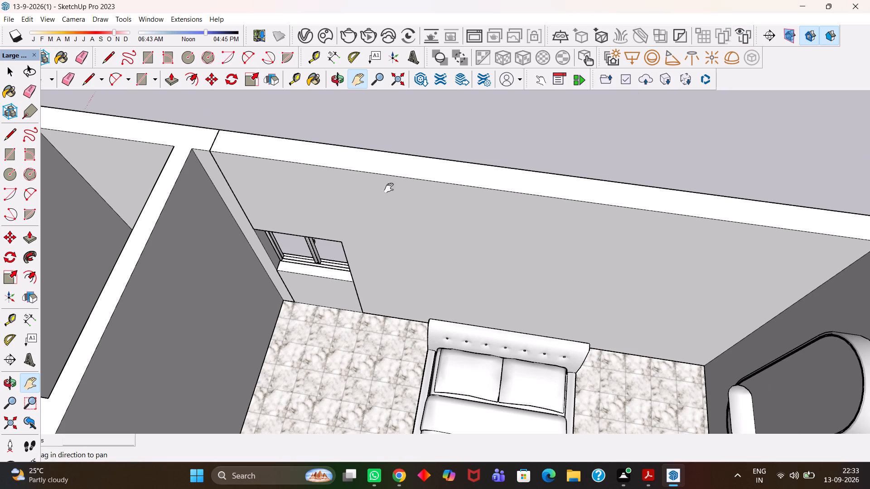
Examine the living room from above, including its sofa, TV unit, doors and window.
key("h")
scroll(267, 289, "down", 13)
scroll(329, 374, "up", 4)
scroll(309, 336, "down", 11)
scroll(202, 360, "up", 3)
middle_click_drag(208, 361, 553, 261)
scroll(543, 285, "up", 2)
left_click_drag(535, 316, 534, 261)
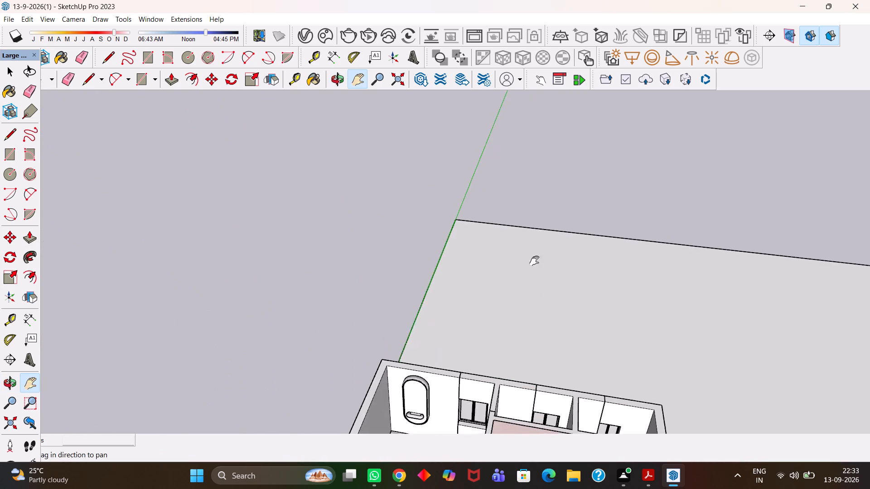
left_click_drag(534, 261, 512, 142)
scroll(481, 156, "down", 6)
scroll(458, 215, "up", 5)
middle_click_drag(457, 230, 490, 348)
middle_click_drag(430, 220, 483, 298)
scroll(483, 298, "up", 5)
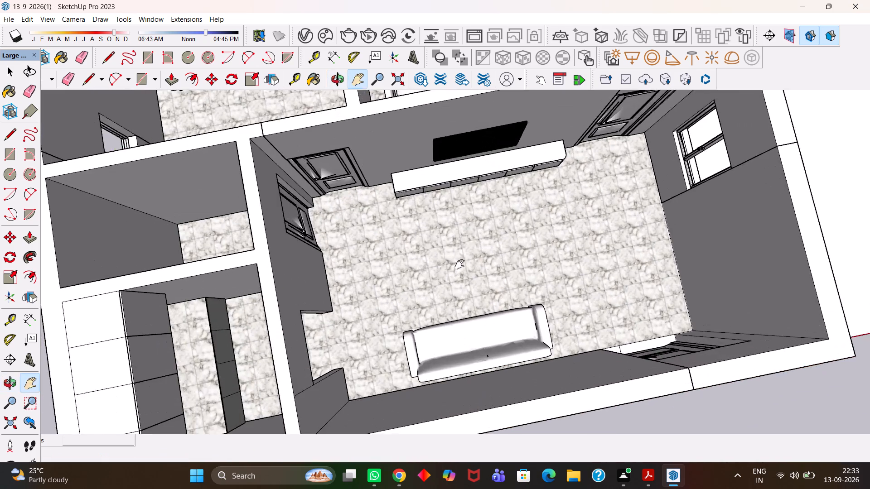
scroll(456, 260, "up", 5)
scroll(454, 257, "down", 6)
scroll(450, 251, "up", 1)
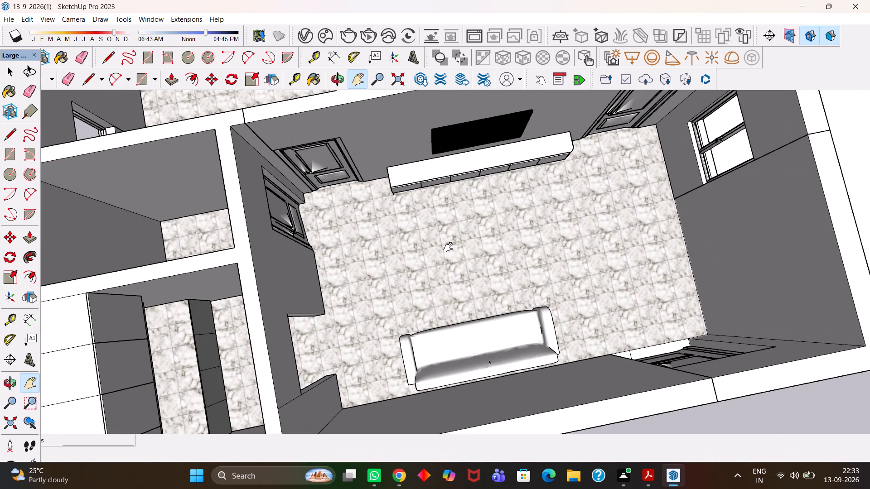
scroll(448, 246, "up", 2)
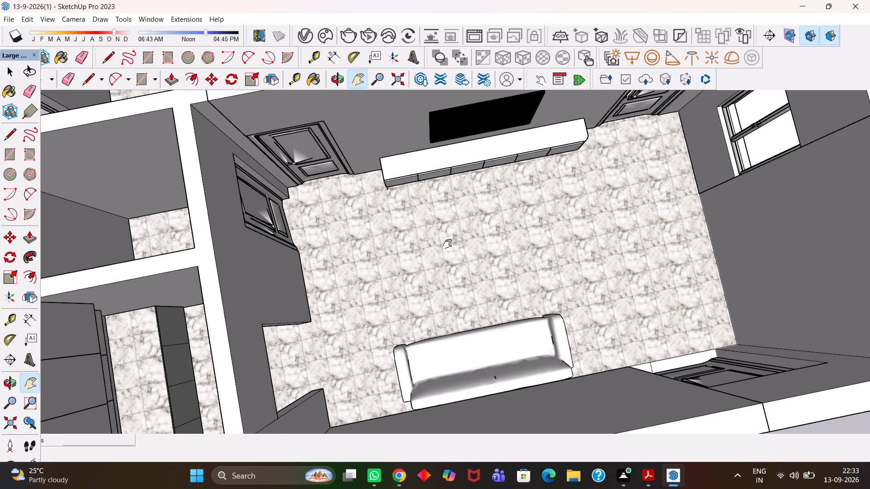
scroll(447, 244, "up", 2)
scroll(447, 244, "down", 10)
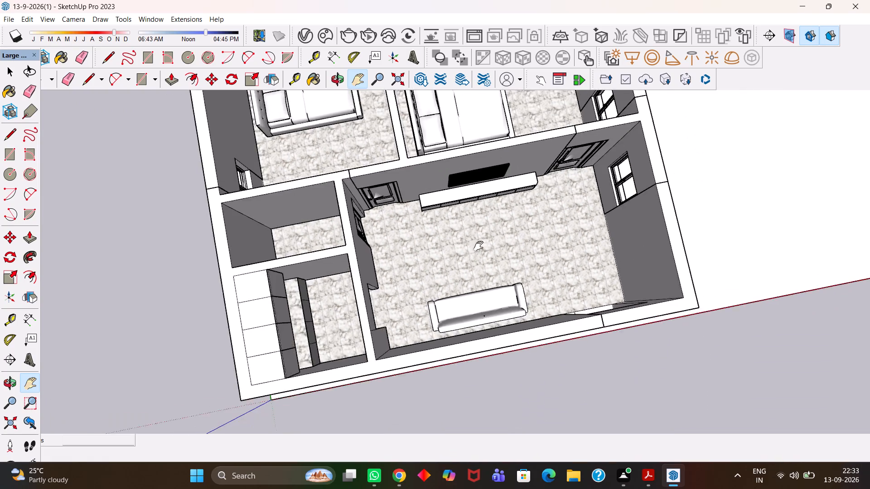
scroll(505, 299, "up", 1)
middle_click_drag(442, 235, 396, 192)
scroll(420, 213, "up", 6)
scroll(423, 223, "down", 5)
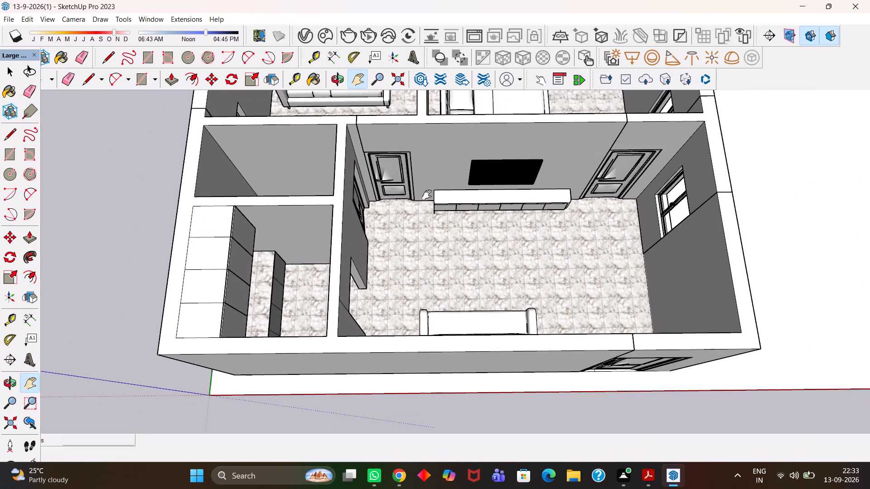
Examine the beds and floor space in the two bedrooms up close.
left_click_drag(427, 190, 428, 273)
left_click_drag(414, 215, 393, 292)
scroll(375, 273, "up", 4)
scroll(375, 265, "down", 4)
scroll(335, 259, "up", 7)
scroll(335, 259, "down", 3)
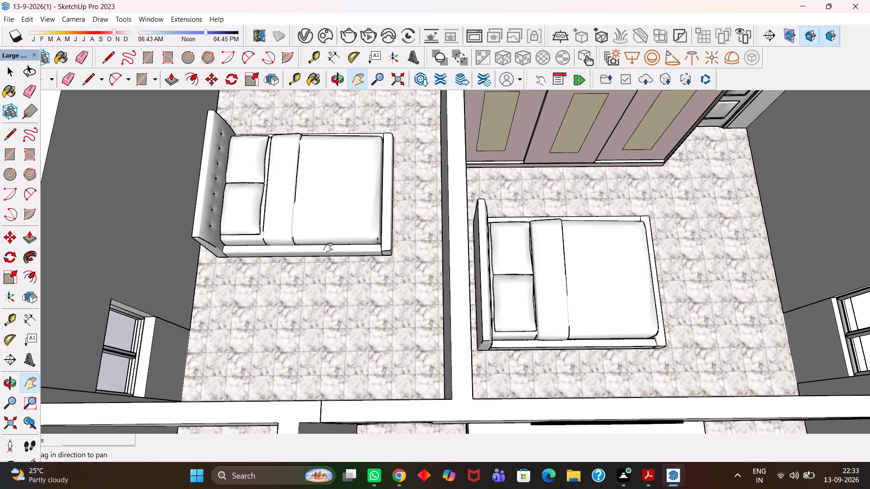
left_click_drag(333, 251, 430, 300)
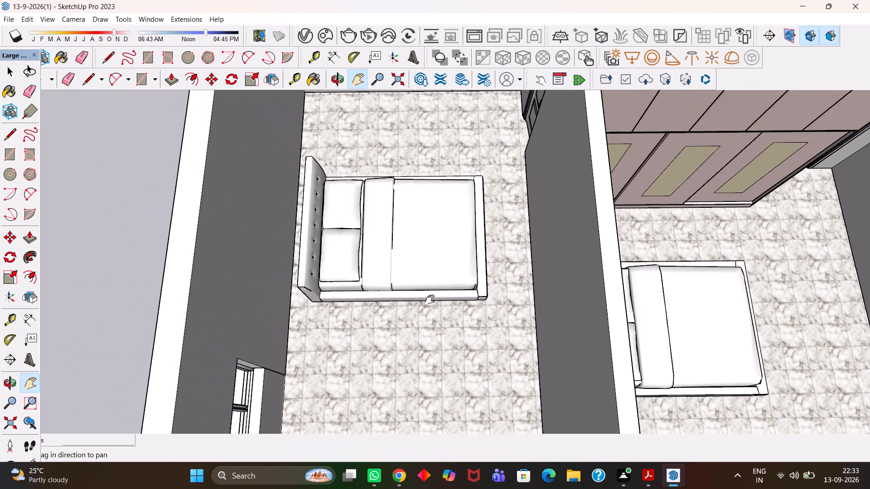
left_click_drag(430, 300, 395, 312)
scroll(355, 278, "up", 5)
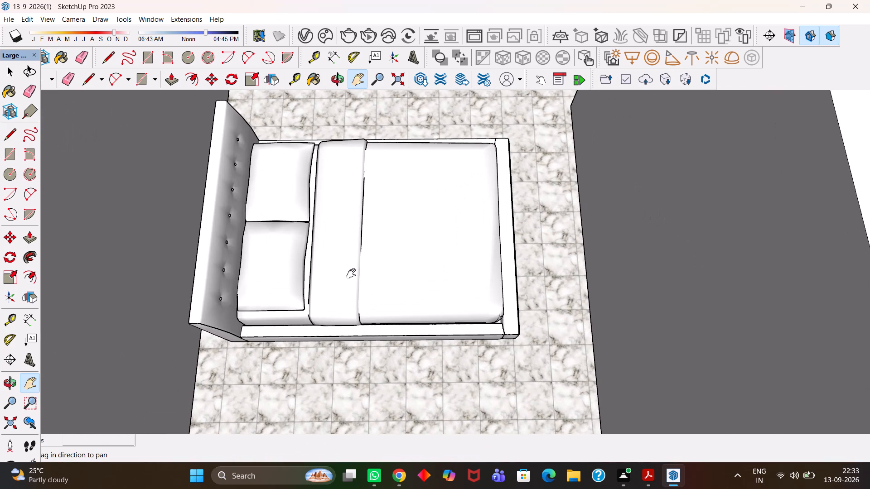
key("h")
scroll(351, 273, "up", 3)
scroll(351, 273, "down", 5)
scroll(351, 273, "up", 1)
key("space")
scroll(351, 273, "down", 12)
left_click(216, 266)
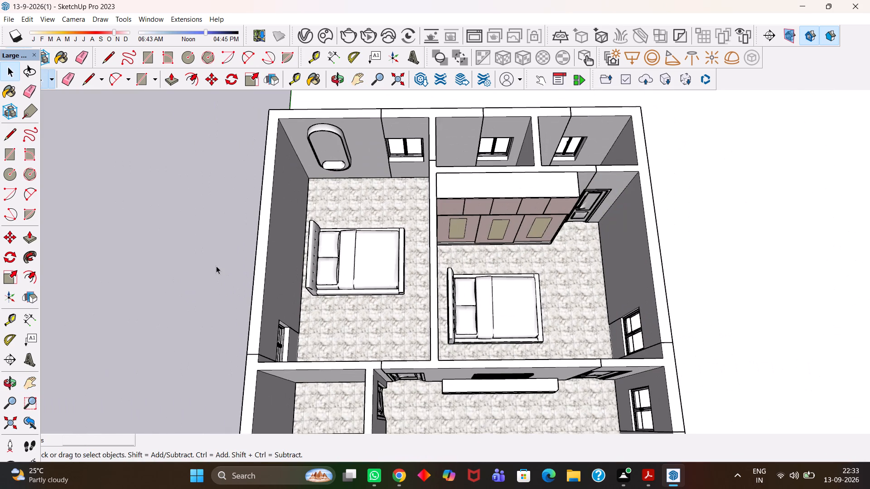
Examine the bed up close, the living room's TV wall and the overall layout of the house.
key("h")
scroll(290, 280, "down", 6)
scroll(395, 341, "up", 6)
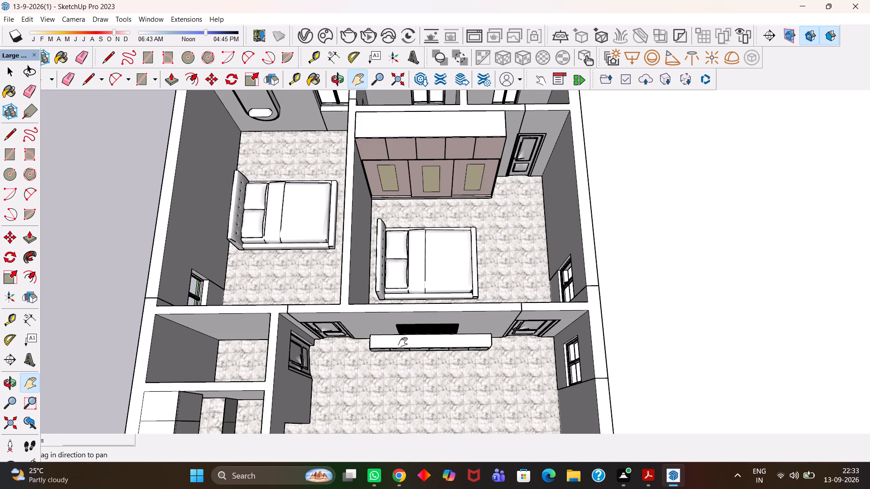
scroll(403, 342, "up", 3)
scroll(386, 264, "up", 13)
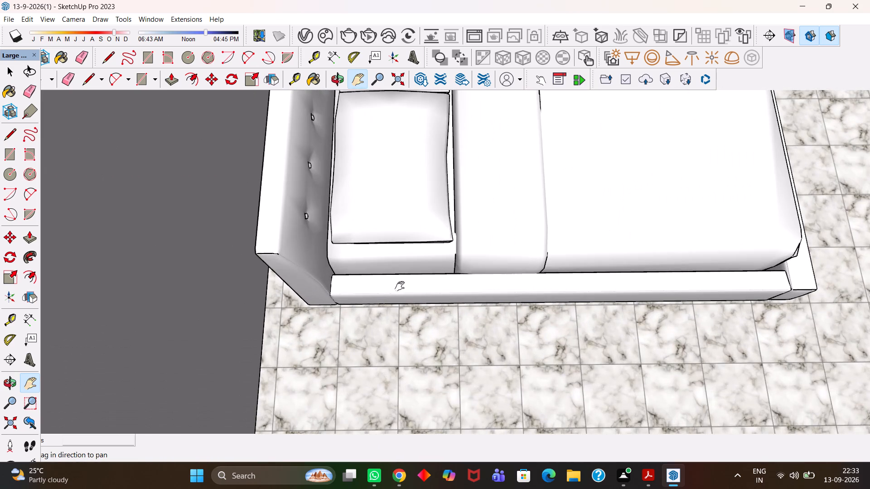
scroll(400, 286, "down", 1)
scroll(373, 298, "up", 7)
middle_click_drag(352, 316, 335, 205)
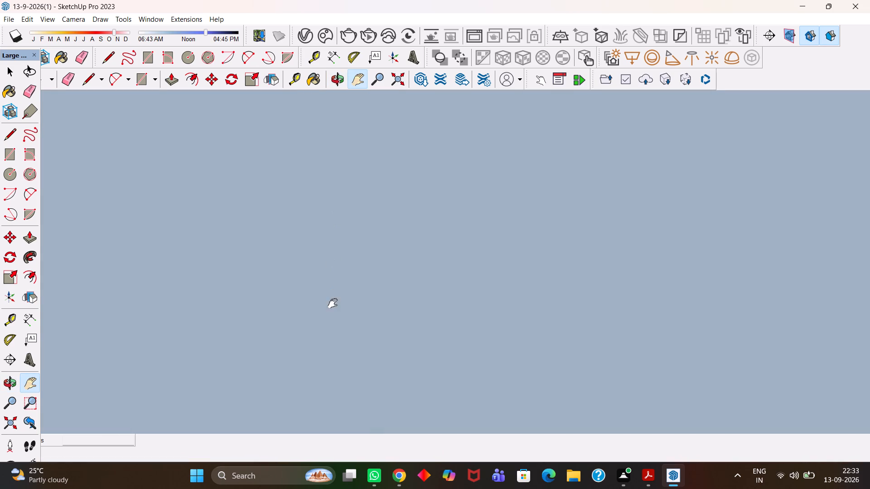
scroll(335, 341, "down", 2)
scroll(366, 262, "up", 1)
scroll(369, 289, "down", 4)
scroll(382, 337, "down", 20)
scroll(382, 337, "down", 1)
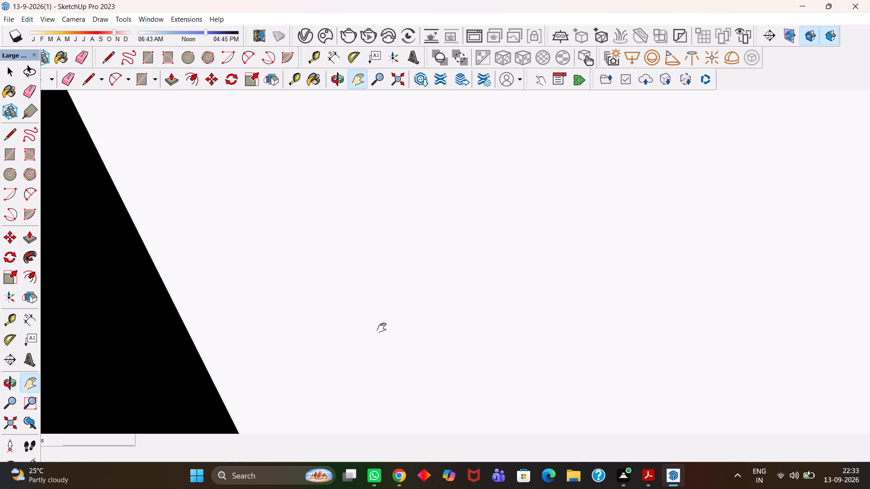
scroll(382, 328, "down", 20)
scroll(382, 328, "down", 17)
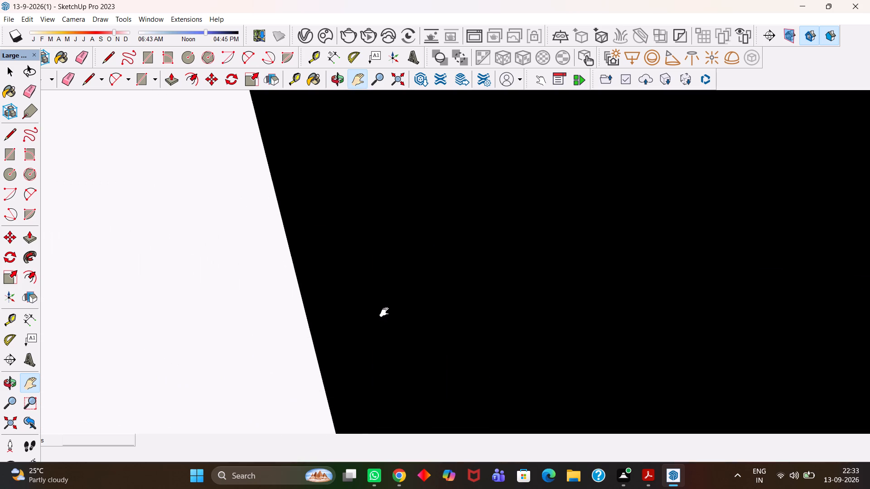
scroll(384, 312, "down", 20)
scroll(384, 312, "down", 17)
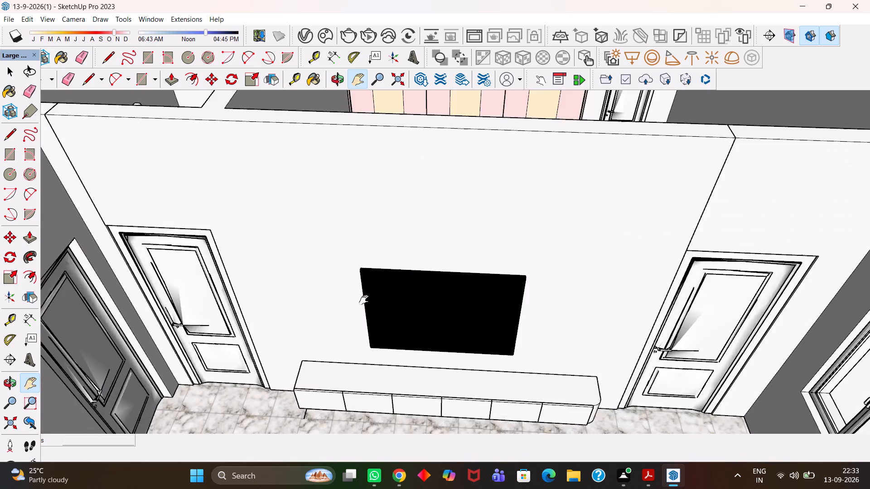
scroll(364, 300, "down", 9)
scroll(379, 322, "up", 6)
scroll(360, 273, "down", 11)
middle_click_drag(378, 219, 384, 258)
middle_click_drag(384, 304, 384, 315)
scroll(384, 315, "up", 5)
left_click_drag(366, 328, 471, 326)
scroll(464, 324, "down", 5)
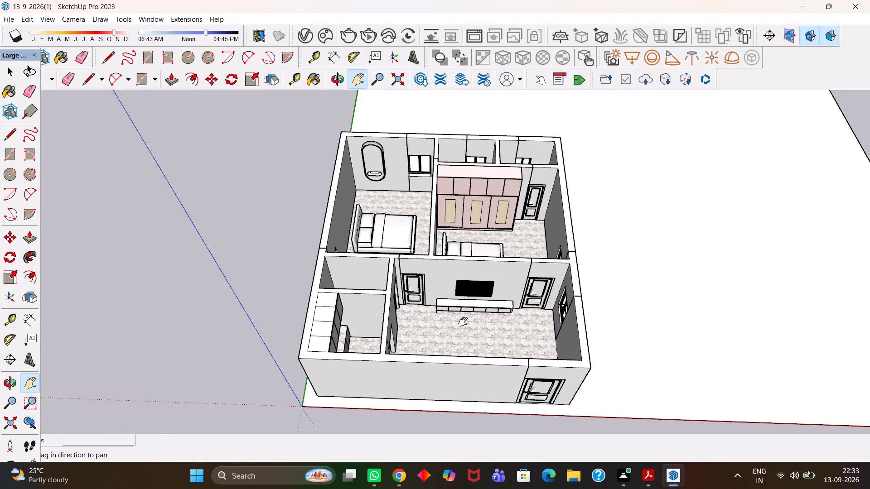
Examine the living room again from above, around the TV unit, sofa and open floor.
scroll(463, 319, "up", 4)
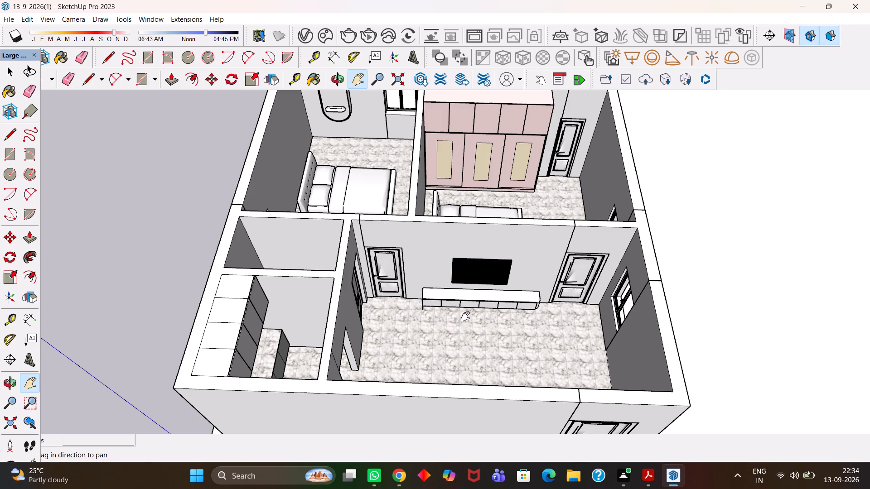
scroll(466, 314, "up", 2)
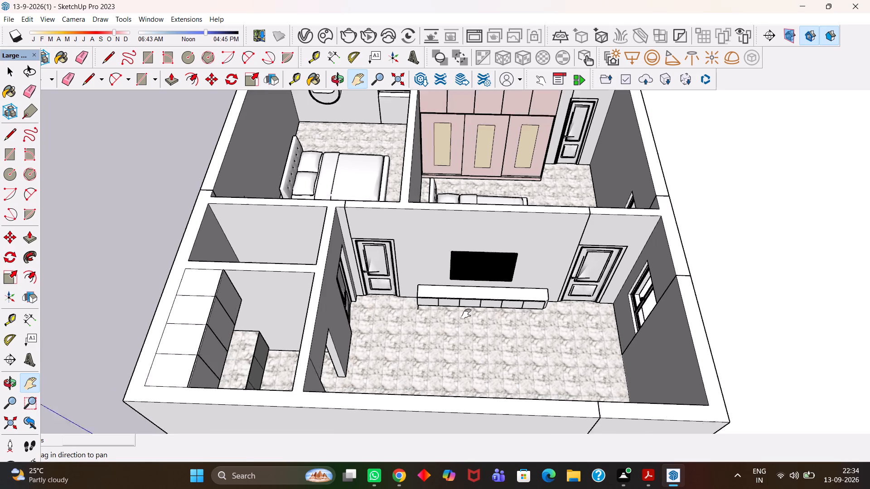
scroll(466, 314, "up", 5)
scroll(466, 314, "down", 15)
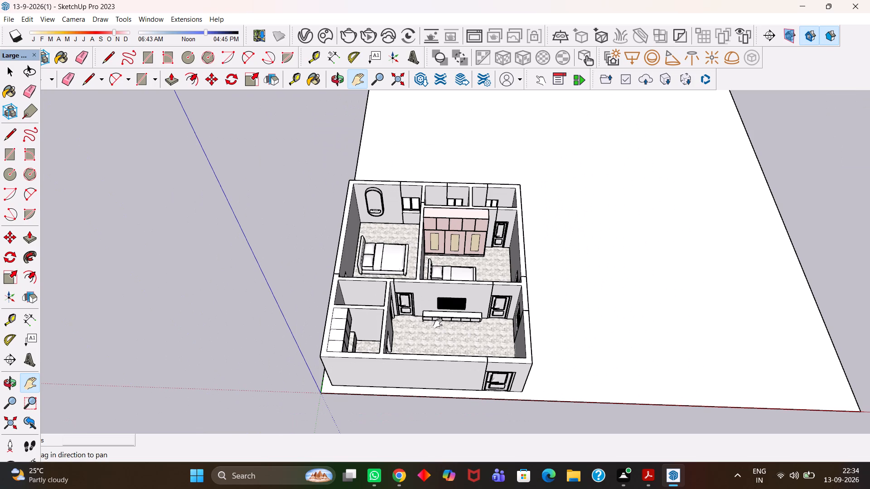
scroll(434, 329, "down", 4)
scroll(417, 336, "up", 9)
middle_click_drag(403, 323, 407, 373)
scroll(407, 374, "up", 4)
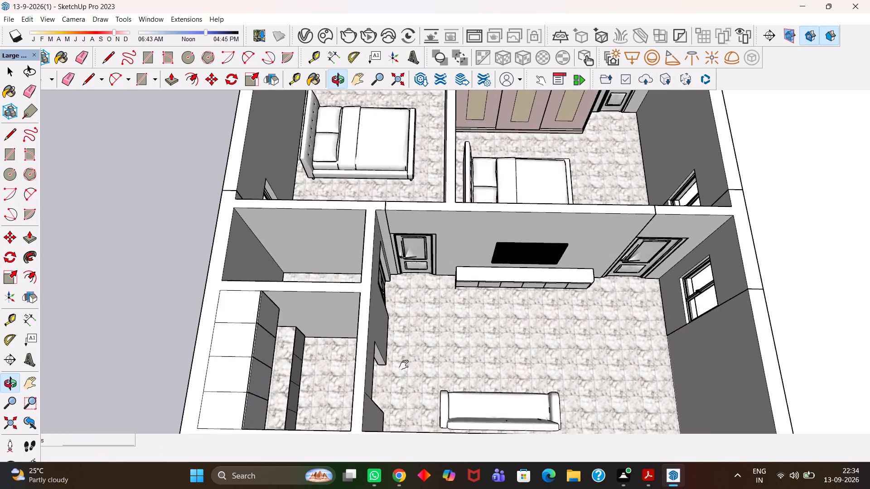
scroll(404, 363, "down", 5)
scroll(448, 339, "up", 5)
middle_click_drag(454, 347, 449, 400)
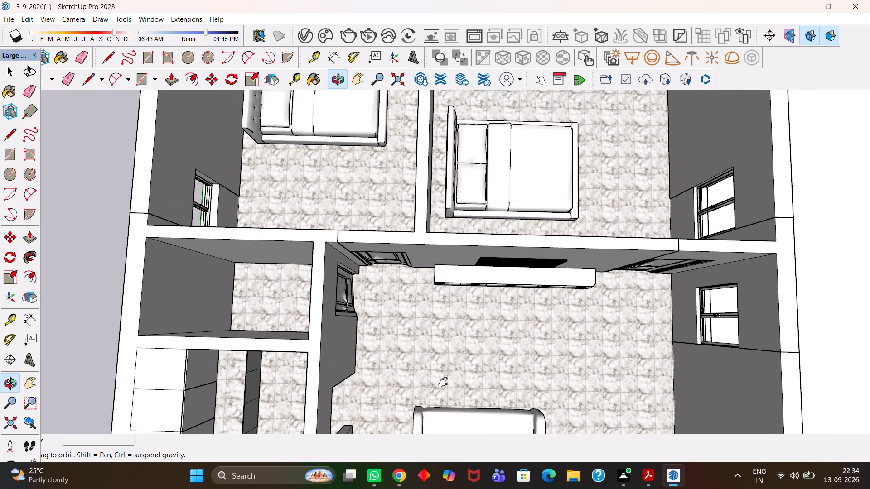
scroll(443, 378, "up", 1)
left_click_drag(448, 383, 329, 277)
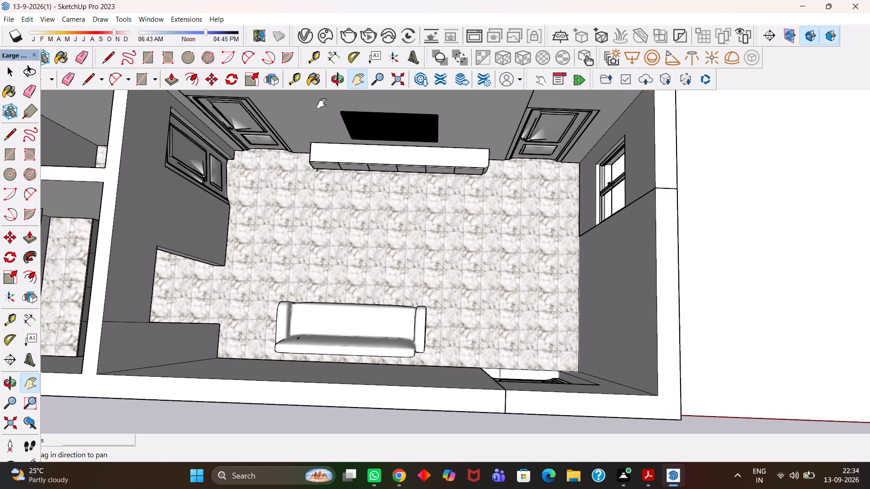
Import the Shutters 01 47-19 asset from the downloaded Chaos Cosmos assets and place it by the living room window.
left_click(320, 41)
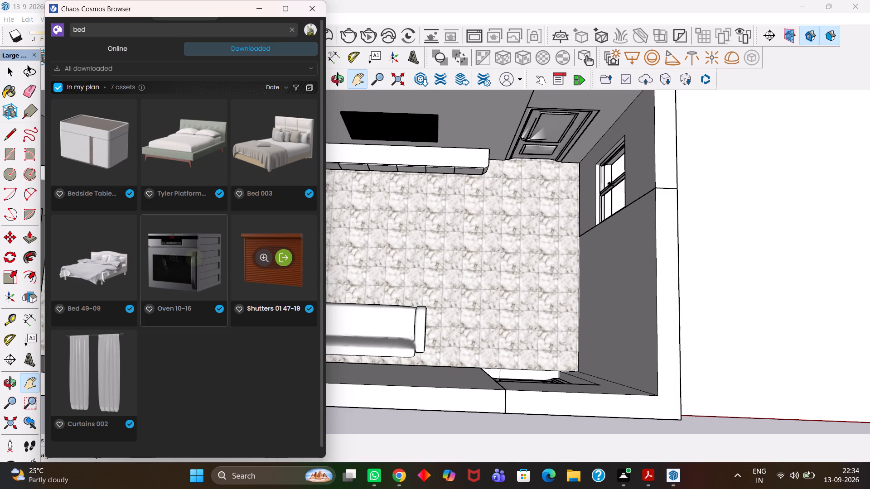
double_click(285, 256)
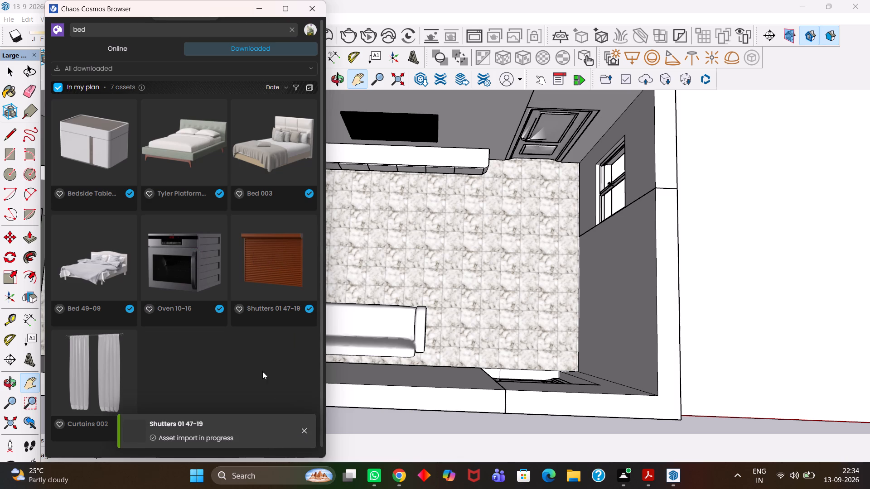
double_click(284, 256)
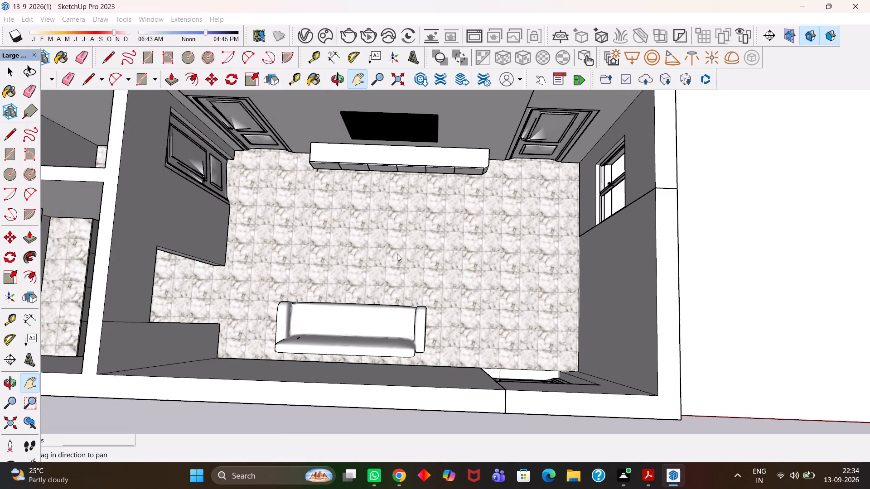
scroll(430, 261, "down", 11)
scroll(463, 259, "up", 9)
scroll(460, 249, "down", 2)
scroll(455, 249, "up", 6)
scroll(455, 249, "down", 5)
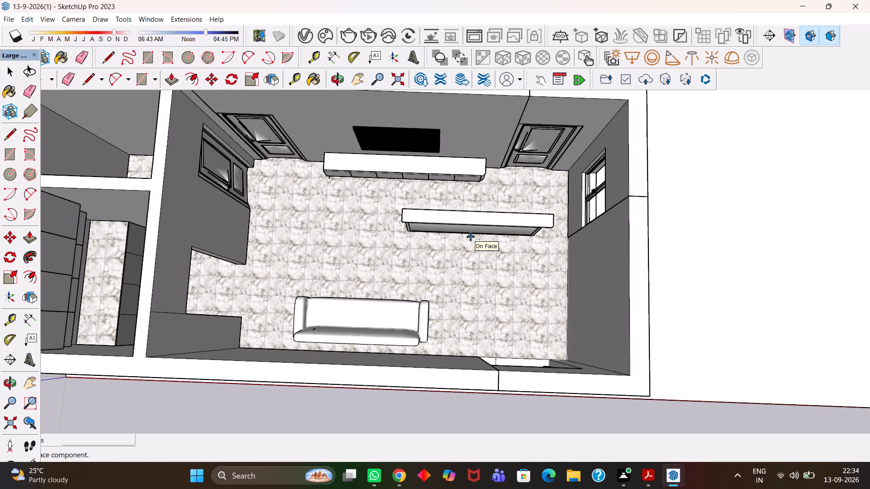
scroll(484, 205, "up", 3)
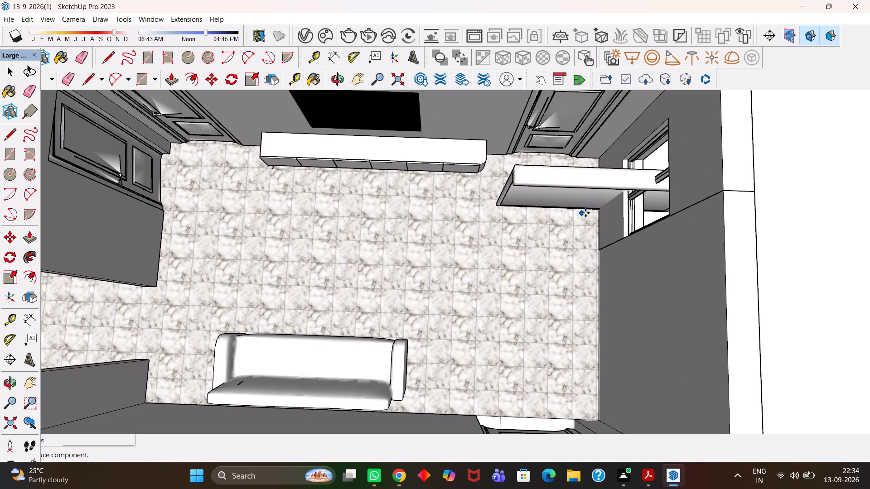
left_click(630, 214)
scroll(527, 192, "up", 4)
key("space")
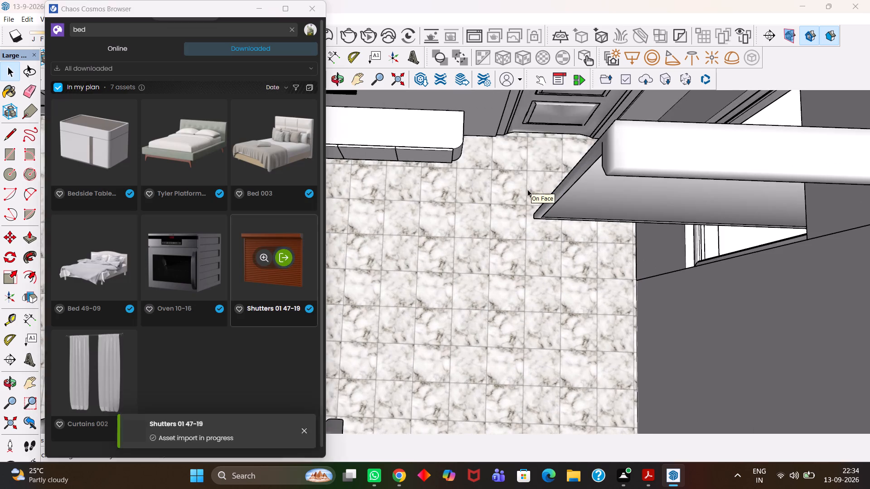
Rotate the imported shutter in the horizontal plane so it runs parallel to the living room's window wall.
scroll(531, 197, "down", 6)
middle_click_drag(539, 205, 586, 192)
scroll(574, 198, "up", 2)
middle_click_drag(584, 187, 583, 177)
scroll(580, 180, "up", 1)
key("h")
left_click_drag(570, 163, 521, 271)
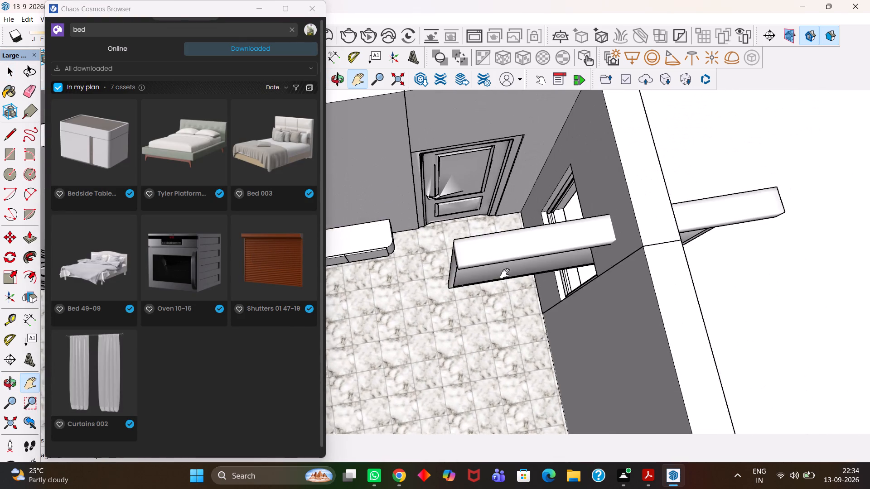
scroll(498, 270, "down", 5)
scroll(484, 287, "up", 4)
middle_click_drag(484, 285, 632, 197)
middle_click_drag(440, 192, 625, 166)
scroll(517, 199, "up", 1)
middle_click_drag(625, 166, 536, 172)
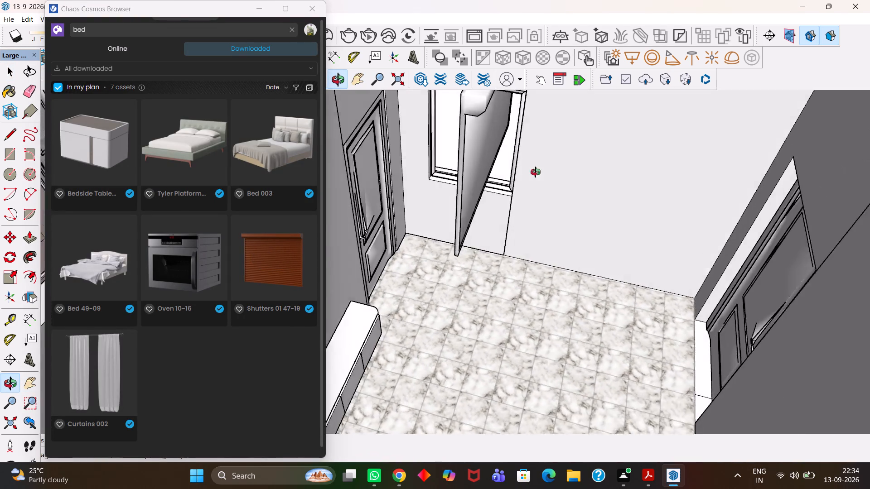
middle_click_drag(536, 172, 527, 176)
scroll(522, 178, "up", 1)
scroll(480, 199, "down", 3)
key("h")
left_click_drag(470, 171, 483, 276)
middle_click_drag(496, 292, 419, 283)
scroll(420, 283, "up", 1)
scroll(422, 284, "down", 4)
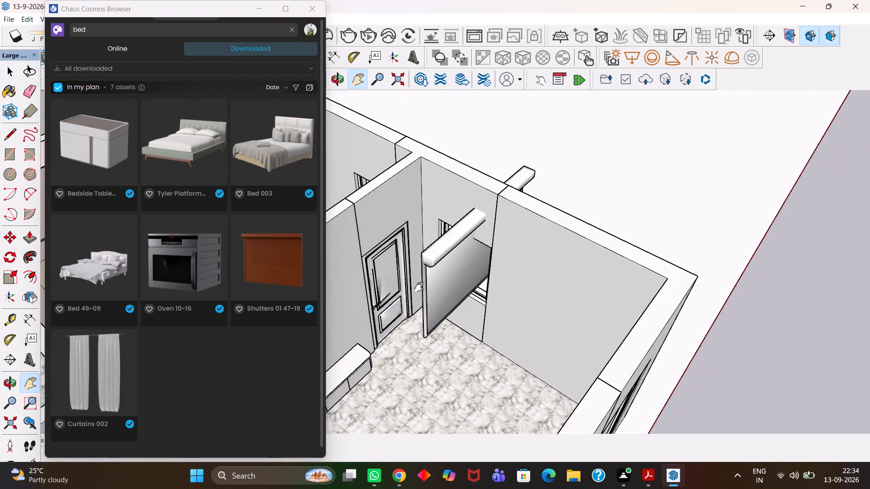
scroll(405, 295, "up", 3)
left_click(254, 8)
middle_click_drag(489, 221, 478, 226)
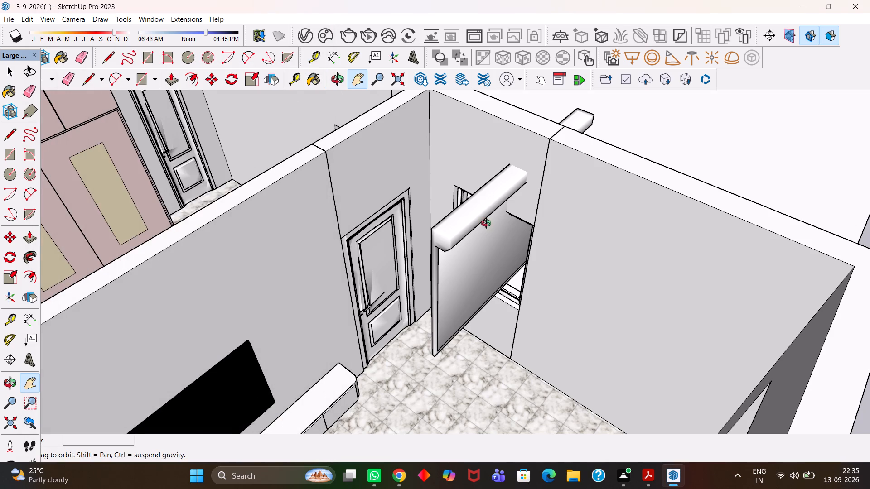
middle_click_drag(478, 226, 470, 228)
scroll(470, 228, "up", 2)
scroll(470, 230, "down", 2)
key("space")
left_click(454, 294)
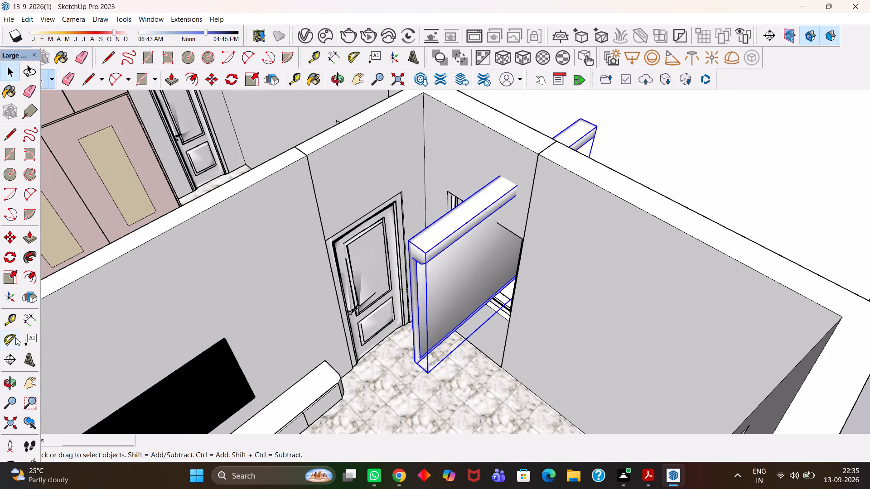
left_click(10, 250)
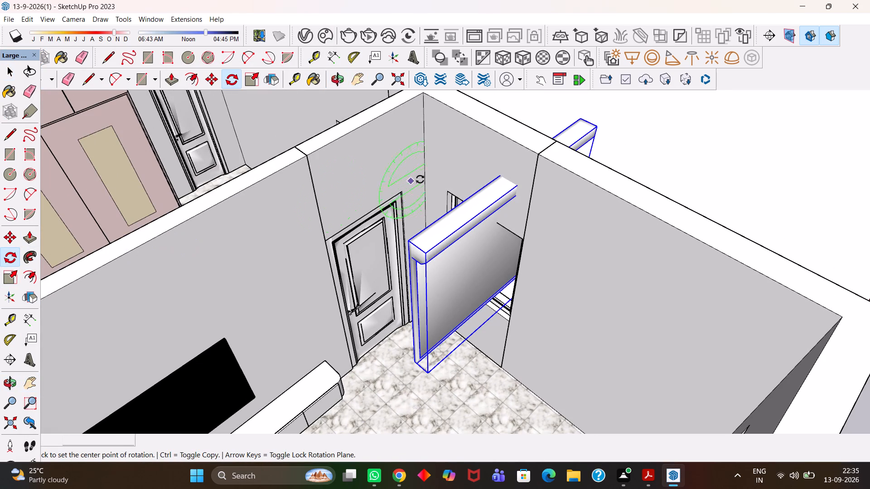
left_click(426, 237)
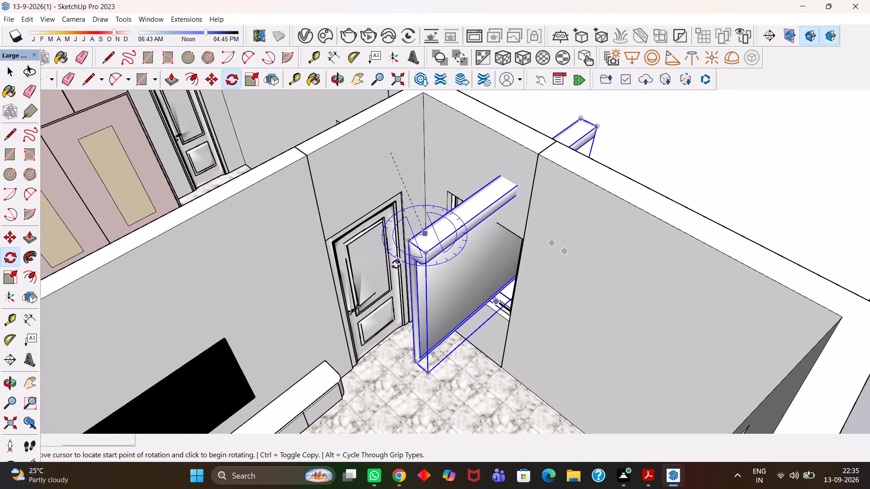
left_click(379, 263)
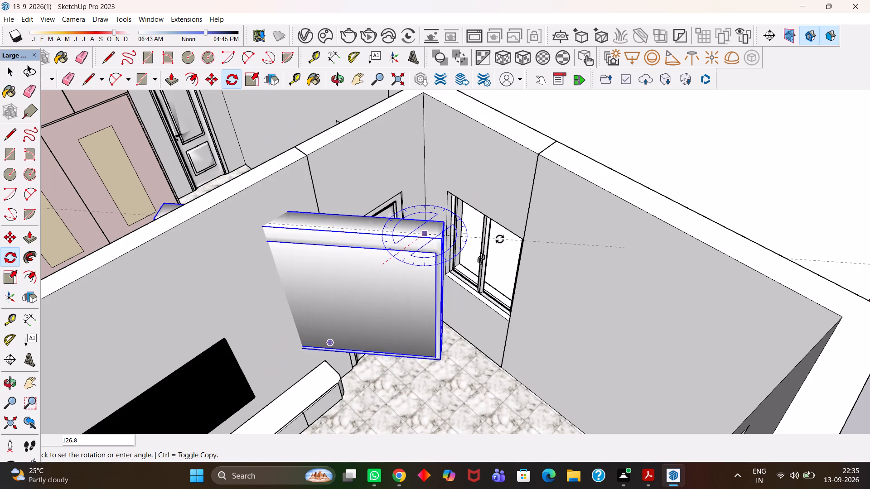
left_click(452, 250)
Move the rotated shutter by its upper corner onto the living room's window wall, in front of the window.
key("m")
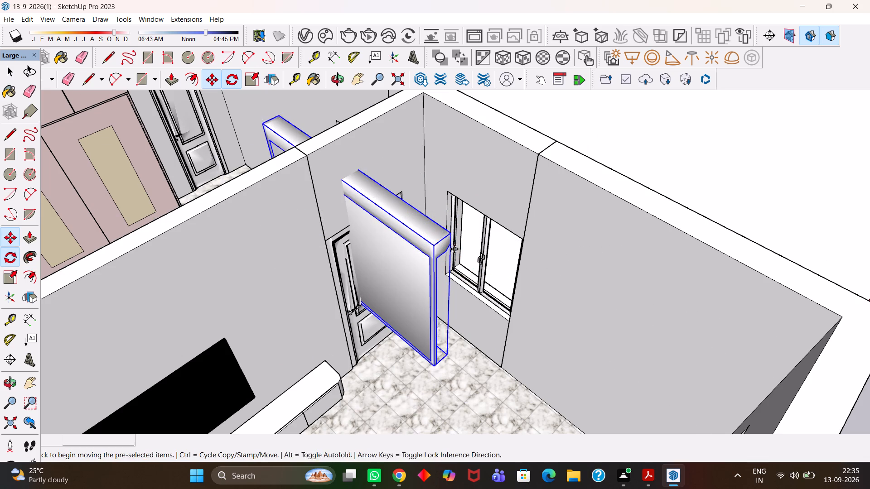
left_click(449, 231)
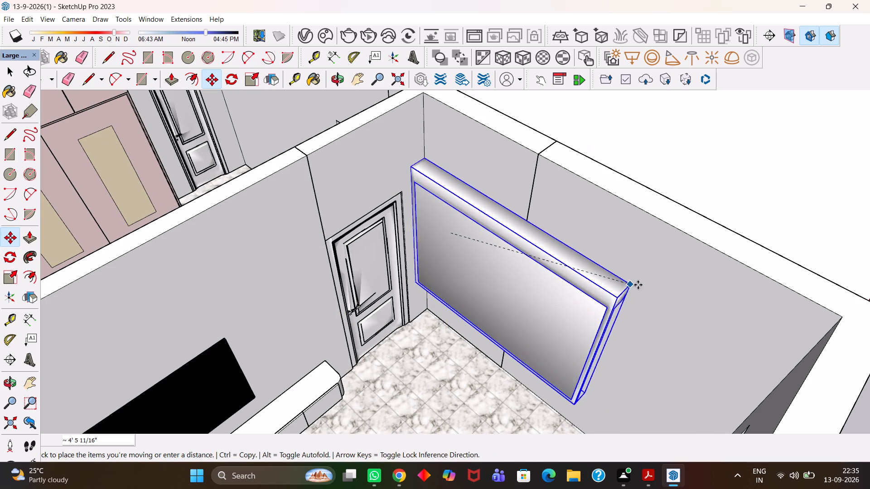
left_click(667, 305)
Scale the shutter's width down to match the living room window and reduce its depth by a factor of 0.40.
key("s")
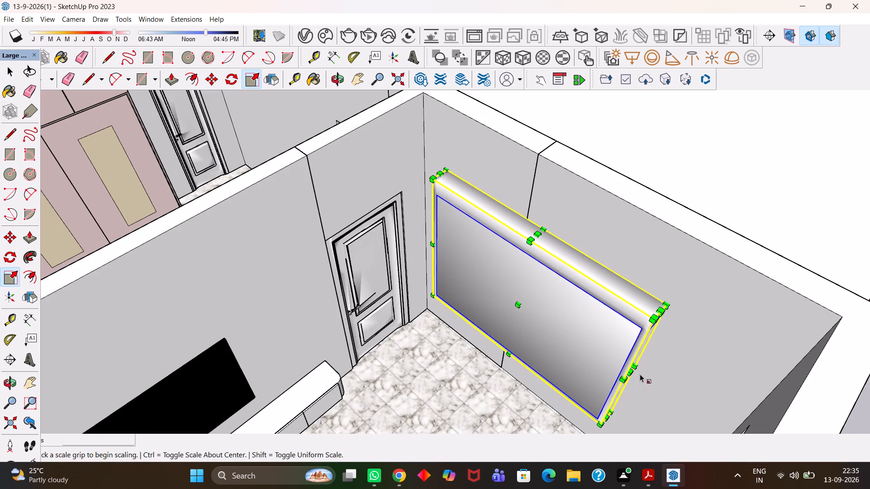
scroll(640, 374, "down", 1)
middle_click_drag(631, 365, 613, 347)
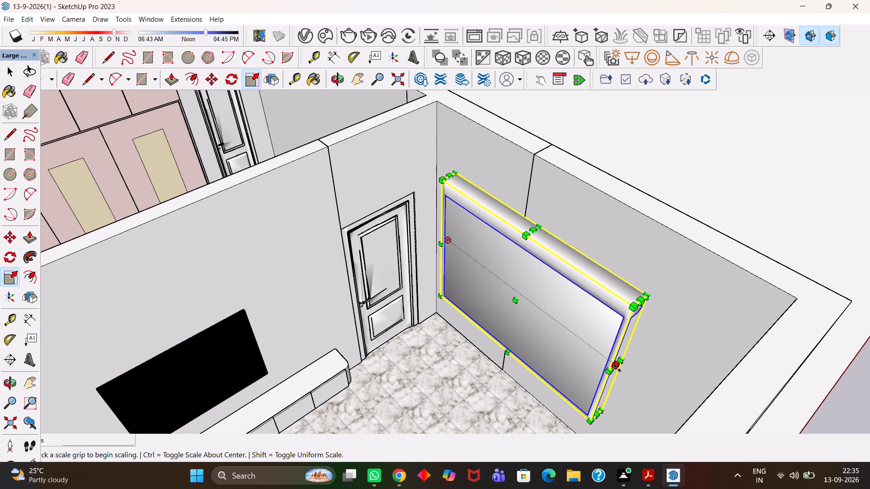
left_click(617, 368)
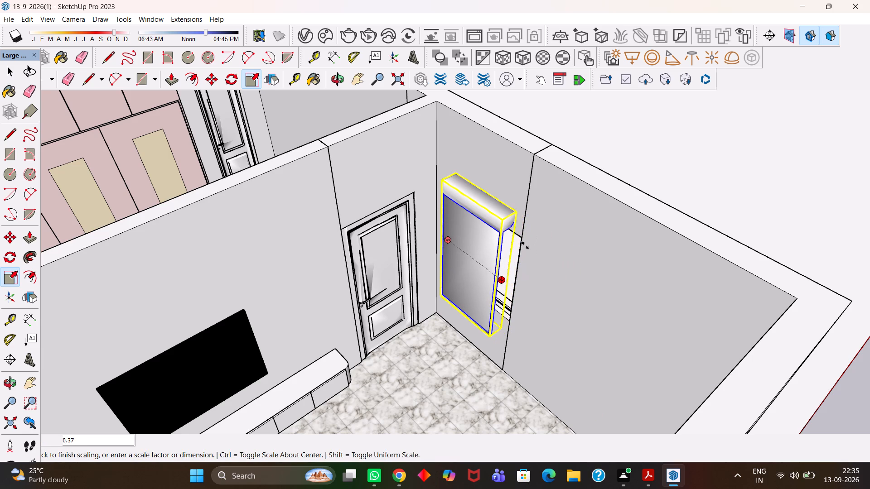
left_click(521, 241)
scroll(474, 252, "up", 3)
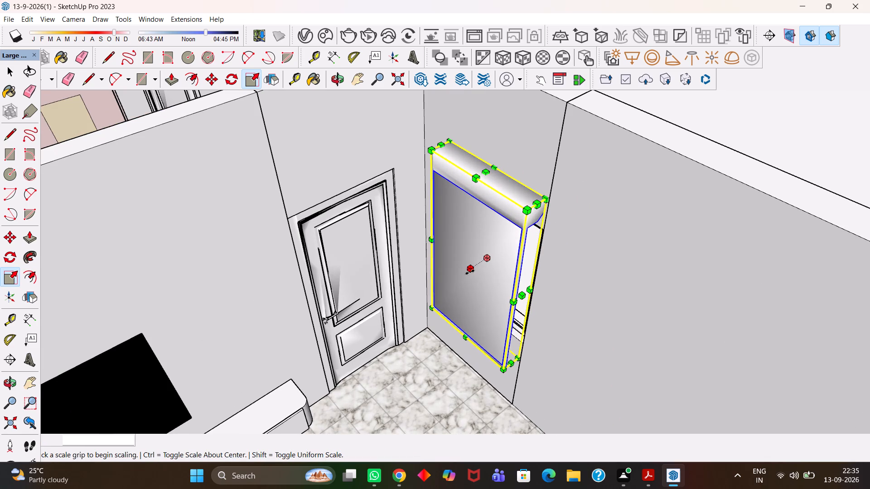
left_click(470, 272)
left_click(482, 272)
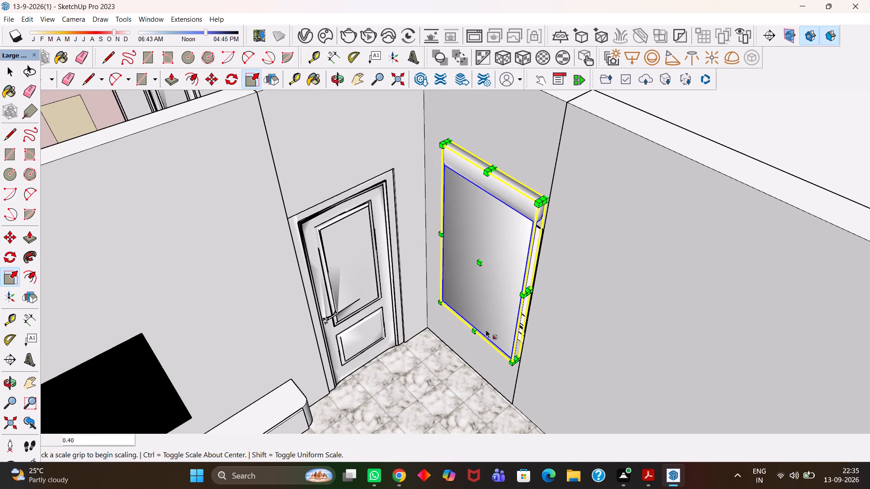
Shorten the shutter to the window's height, scaling it by 0.90 from the bottom and then bringing its top edge down.
left_click(480, 326)
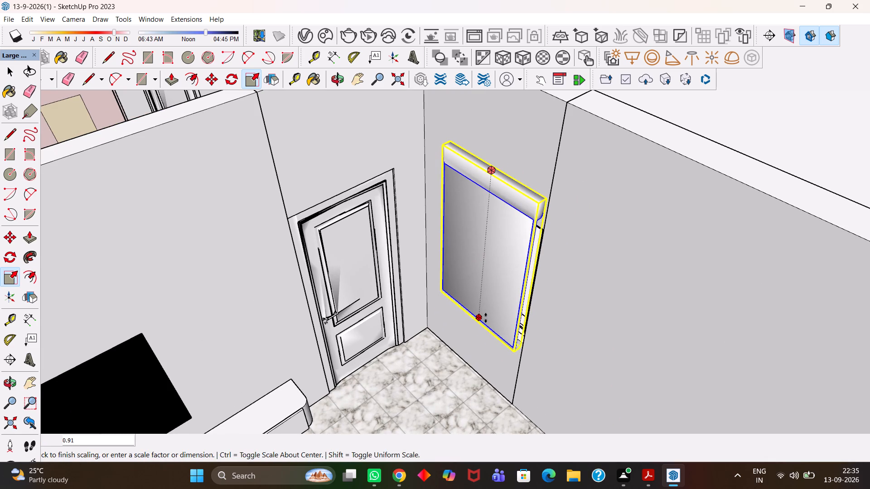
left_click(486, 316)
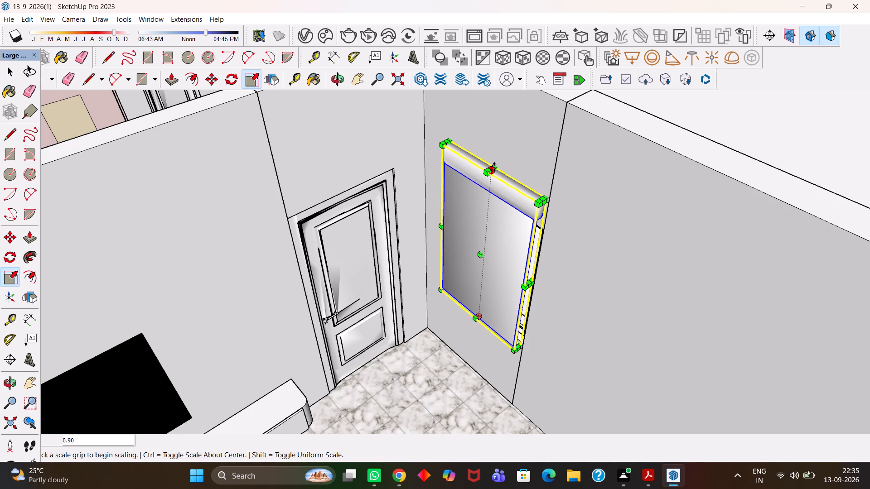
left_click(494, 167)
left_click(530, 219)
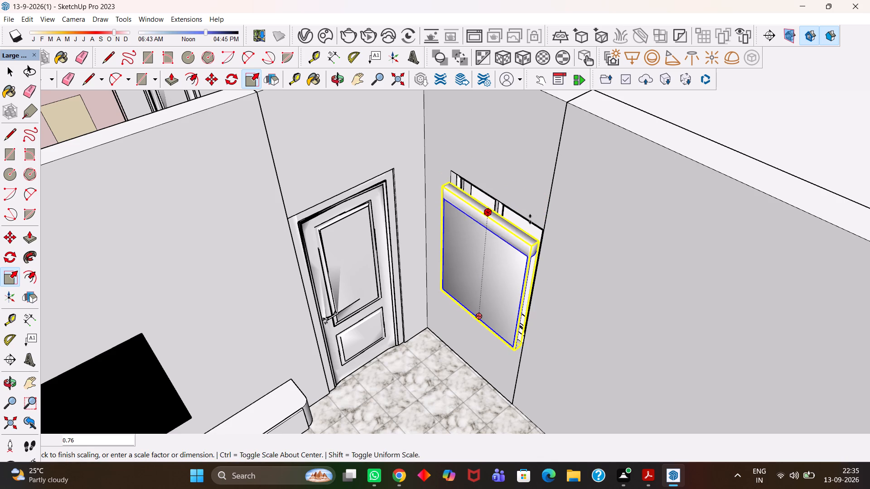
Move the scaled shutter back into the wall opening so it sits against the living room window.
scroll(512, 212, "up", 2)
scroll(541, 263, "up", 1)
middle_click_drag(540, 263, 503, 266)
scroll(498, 263, "up", 1)
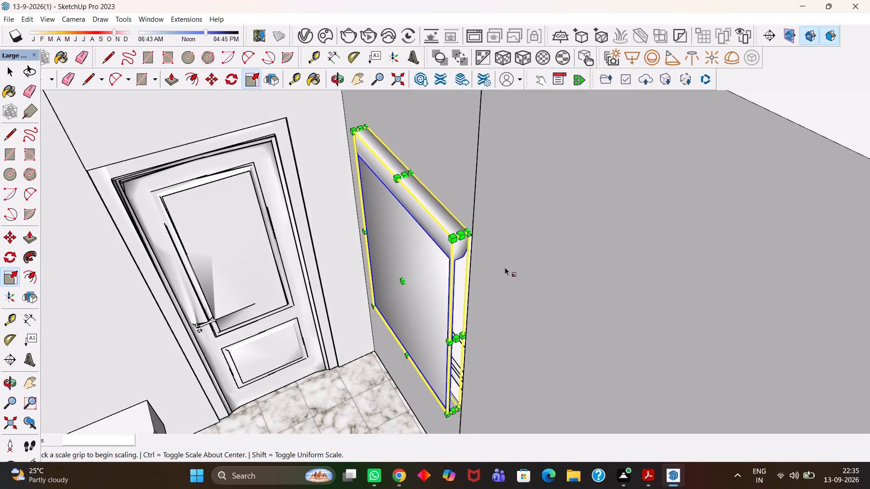
key("m")
scroll(448, 253, "up", 3)
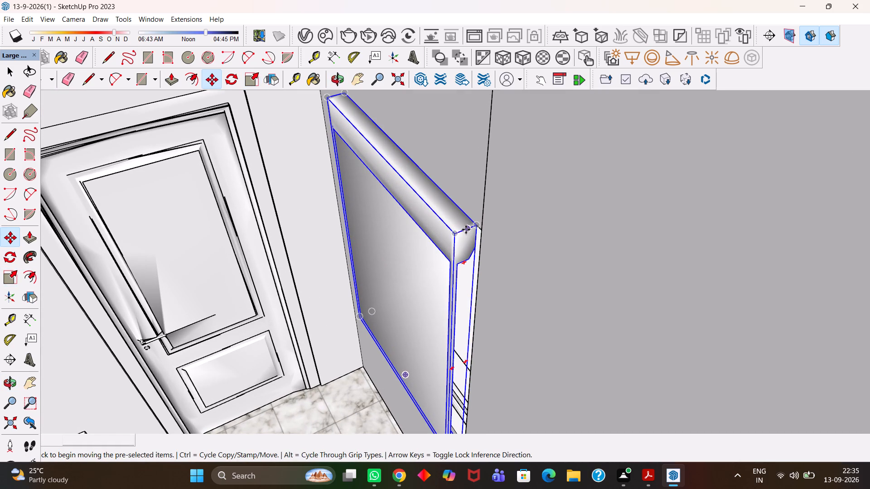
left_click(466, 230)
left_click(485, 229)
Copy the living room shutter about 5' 5" across the partition onto the window of the adjacent bedroom with the wardrobe.
scroll(440, 228, "down", 4)
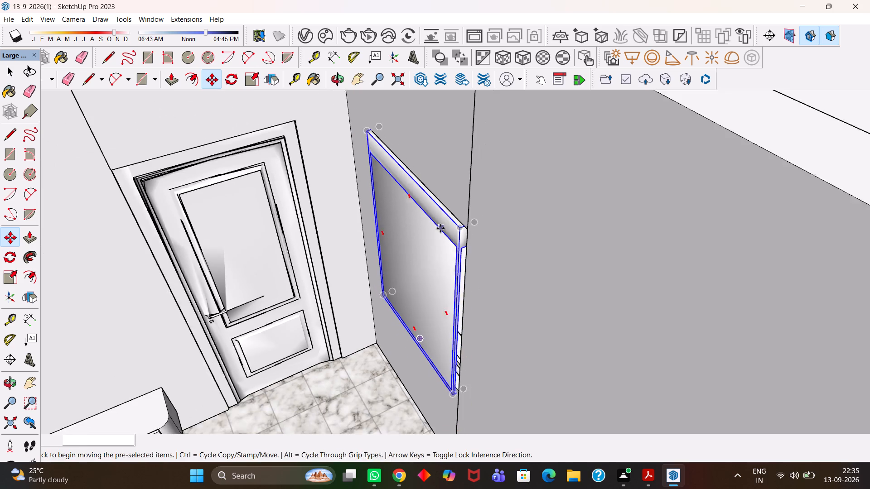
scroll(440, 228, "down", 2)
scroll(407, 231, "up", 1)
middle_click_drag(406, 235, 537, 239)
scroll(545, 223, "up", 4)
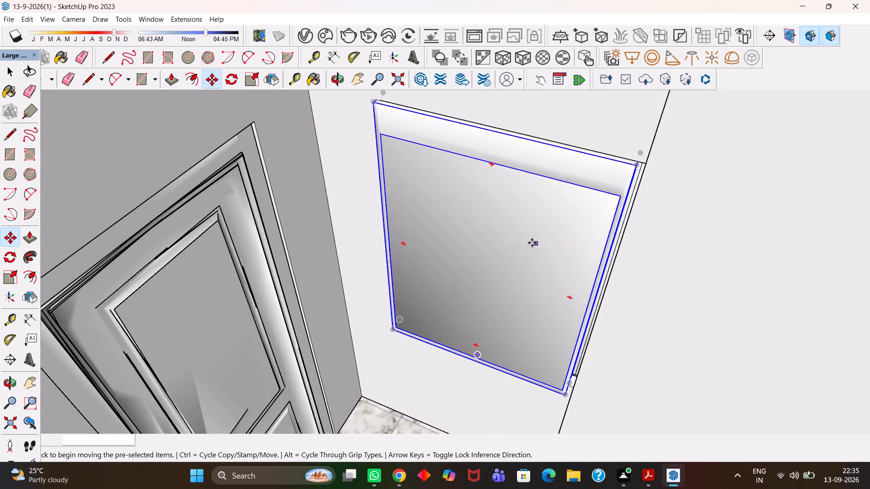
key("m")
scroll(532, 243, "up", 5)
scroll(519, 250, "down", 13)
scroll(508, 230, "up", 1)
middle_click_drag(508, 230, 526, 250)
scroll(527, 251, "down", 3)
key("m")
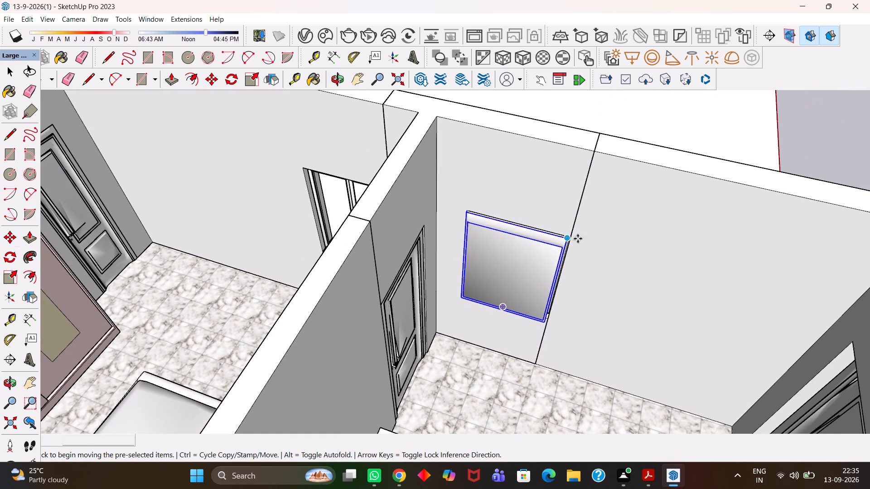
left_click(565, 239)
key("h")
scroll(475, 237, "down", 6)
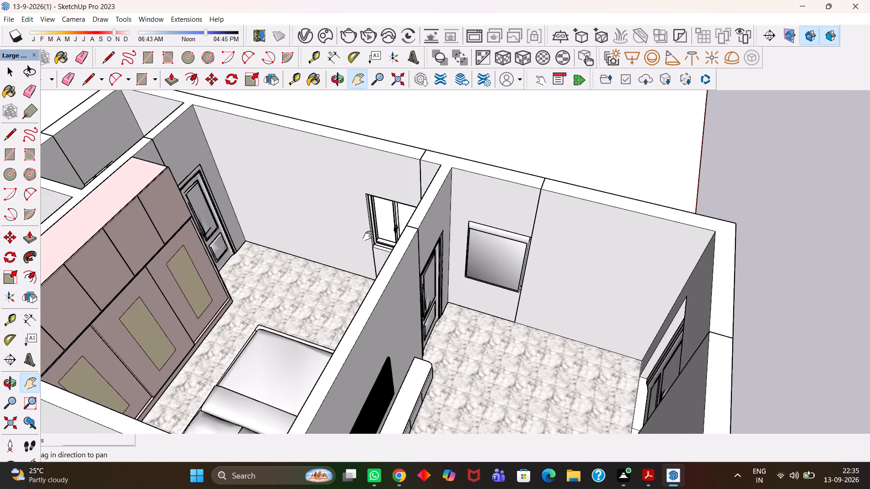
middle_click_drag(368, 237, 469, 226)
scroll(392, 238, "up", 10)
key("Escape")
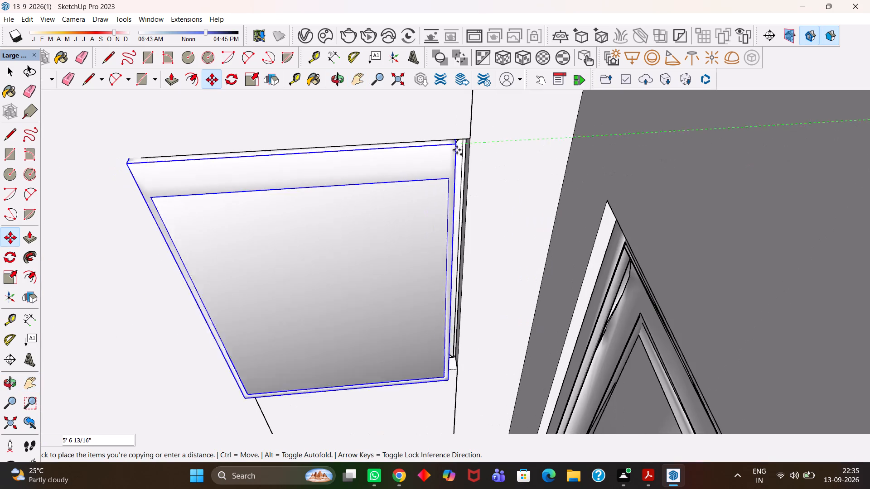
left_click(469, 135)
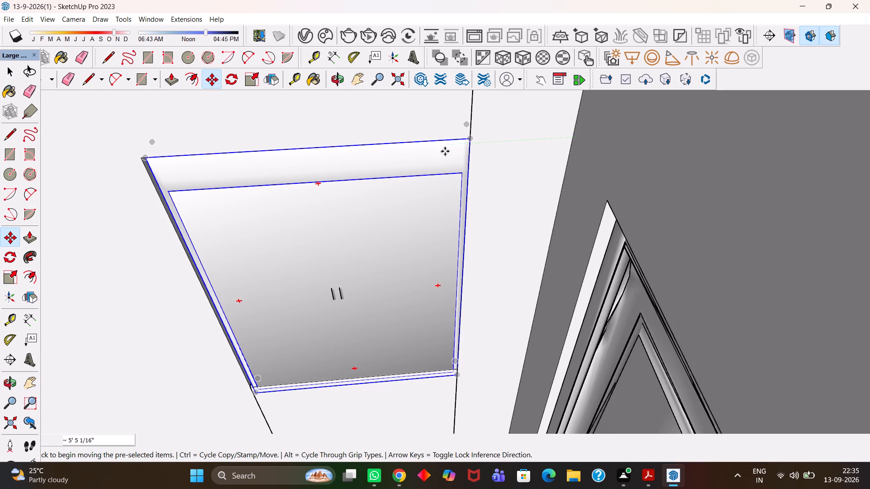
Copy the wardrobe bedroom's shutter about 22' 11" to the upper corner of the window in the other bedroom, beside the oval mirror.
scroll(445, 155, "down", 6)
key("h")
scroll(421, 217, "down", 5)
scroll(435, 189, "up", 1)
scroll(443, 185, "down", 1)
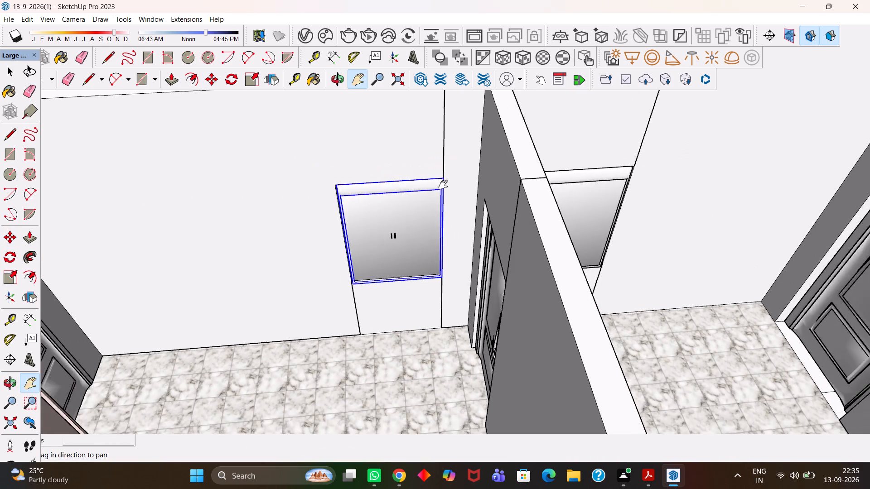
scroll(443, 185, "down", 5)
middle_click(410, 214)
scroll(404, 220, "down", 2)
key("m")
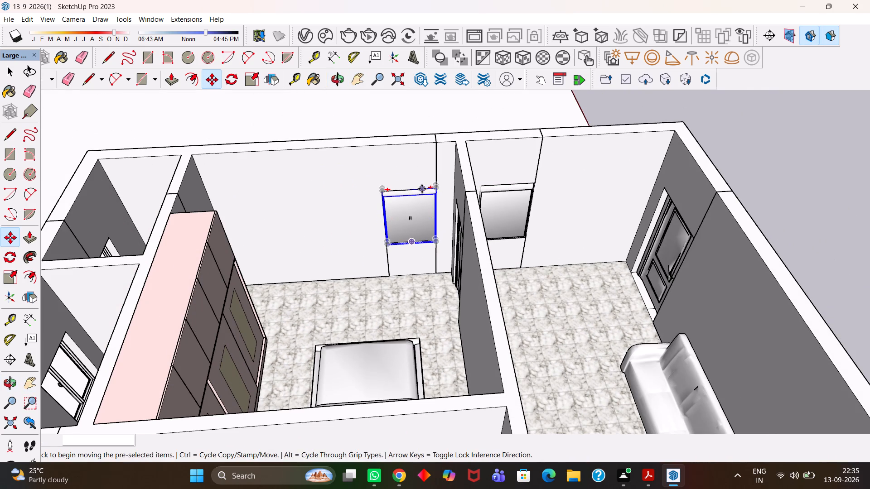
left_click(436, 191)
key("h")
scroll(362, 206, "down", 6)
left_click_drag(284, 212, 285, 212)
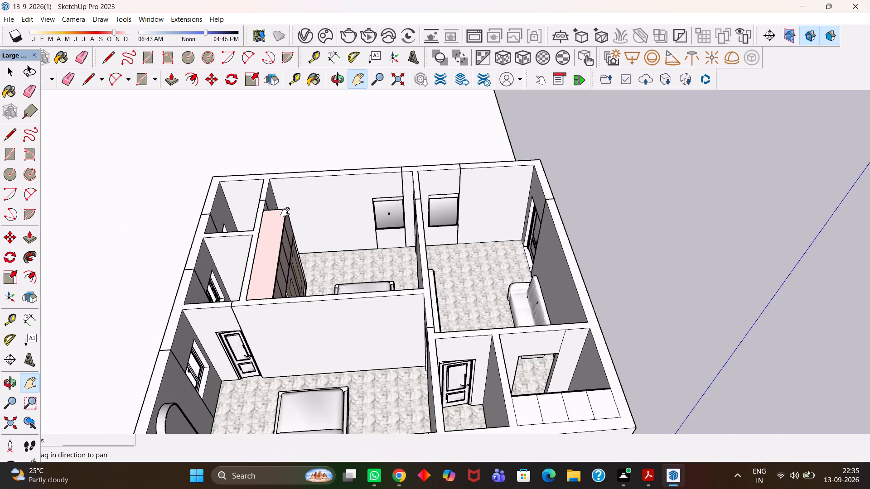
left_click_drag(285, 212, 367, 206)
middle_click_drag(370, 337, 377, 398)
middle_click_drag(365, 404, 351, 390)
scroll(506, 311, "down", 2)
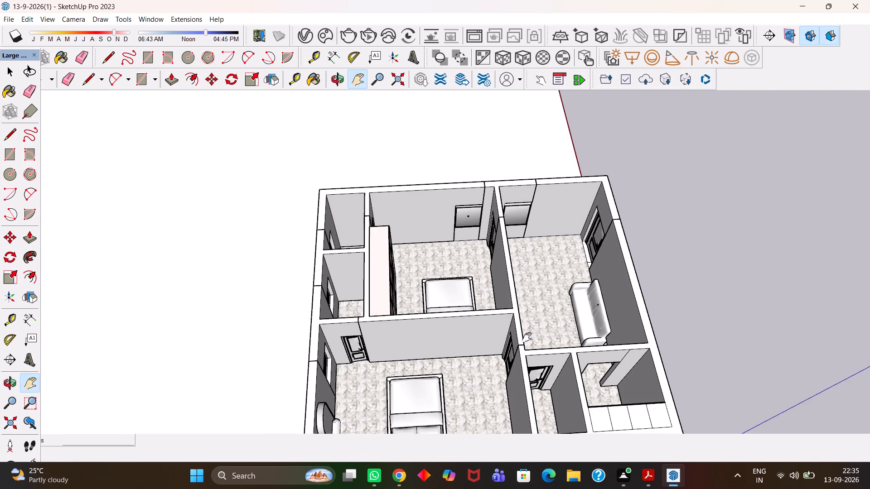
left_click_drag(531, 354, 424, 193)
left_click_drag(444, 319, 414, 247)
scroll(368, 235, "up", 4)
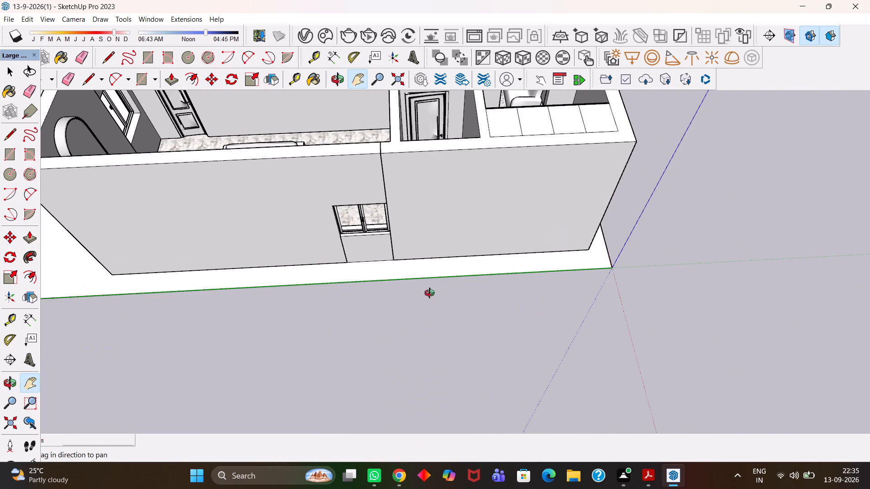
middle_click(430, 293)
left_click_drag(189, 158, 315, 336)
scroll(301, 288, "up", 4)
key("Escape")
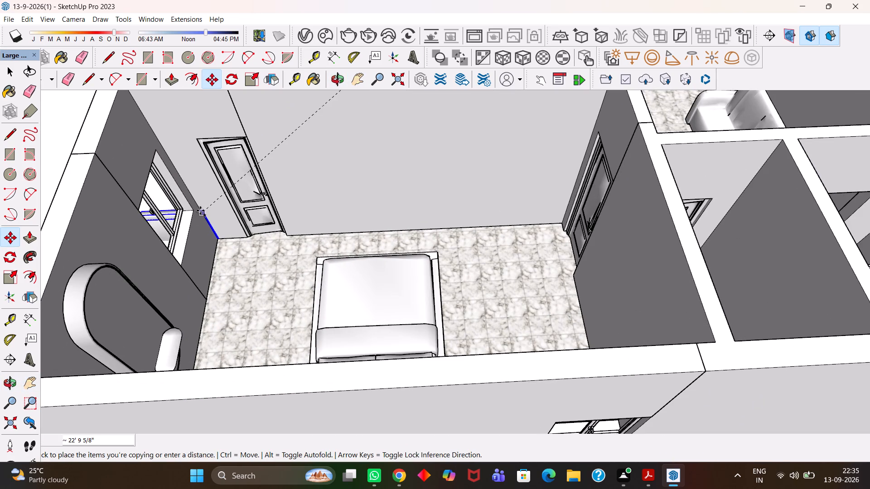
left_click(153, 159)
Rotate the copied shutter 90° so it lines up with the mirror wall's window.
scroll(155, 162, "up", 4)
left_click(13, 257)
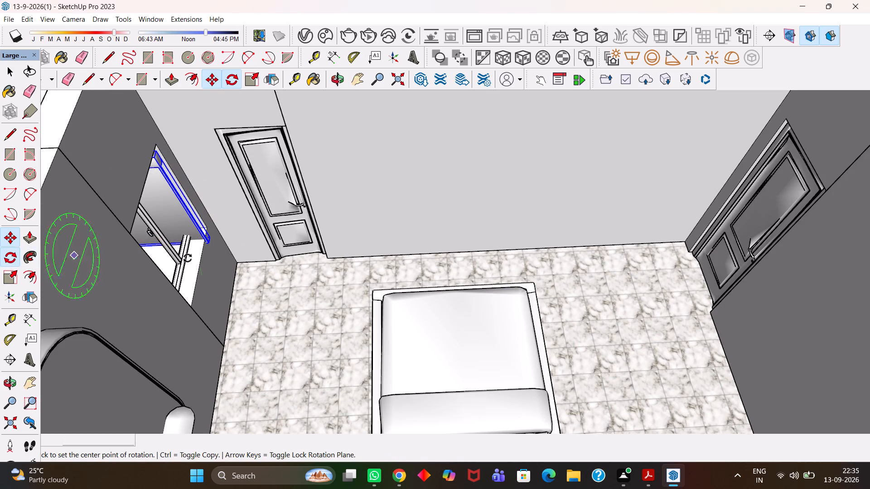
scroll(193, 248, "up", 7)
left_click(205, 242)
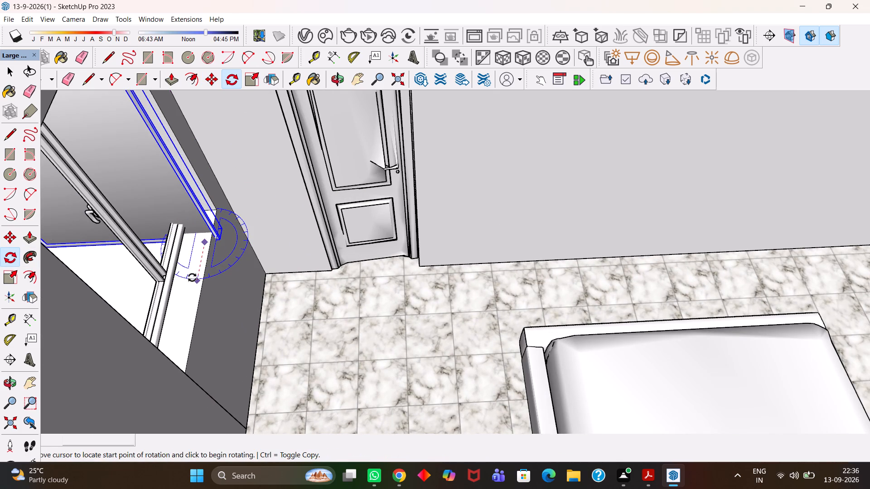
left_click(192, 278)
left_click(227, 245)
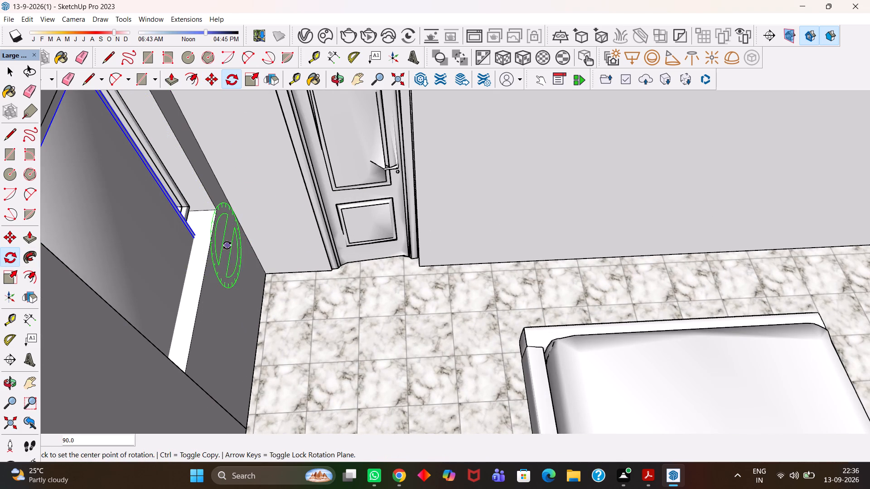
Move the rotated shutter by its upper corners so it covers the bedroom's window opening beside the oval mirror.
key("h")
scroll(226, 250, "down", 6)
left_click_drag(223, 260, 364, 301)
middle_click_drag(383, 336, 224, 329)
scroll(253, 327, "up", 2)
middle_click_drag(372, 279, 351, 276)
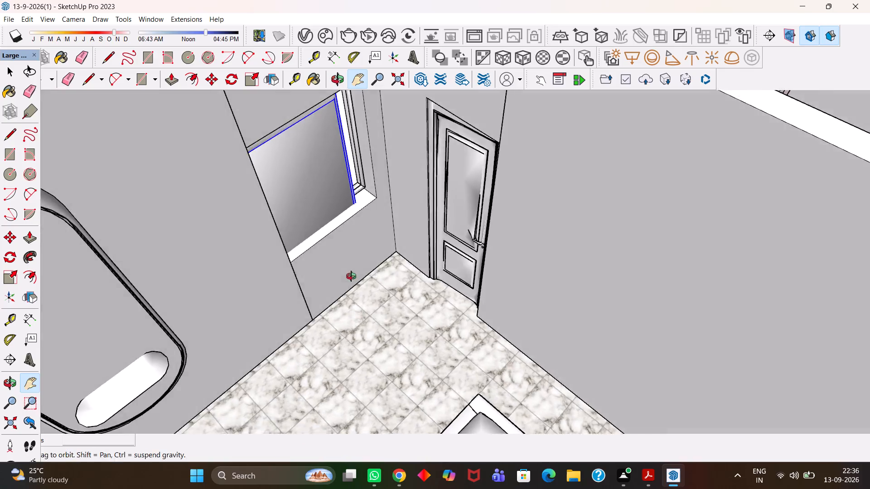
middle_click_drag(351, 276, 351, 276)
scroll(351, 276, "down", 3)
key("h")
left_click_drag(352, 229, 449, 325)
middle_click_drag(445, 336, 378, 291)
key("m")
scroll(404, 249, "up", 2)
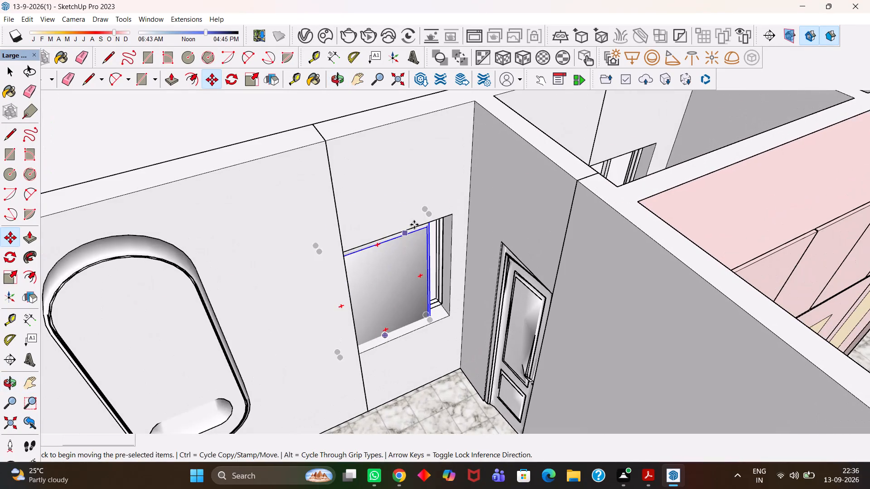
left_click(422, 208)
left_click(453, 211)
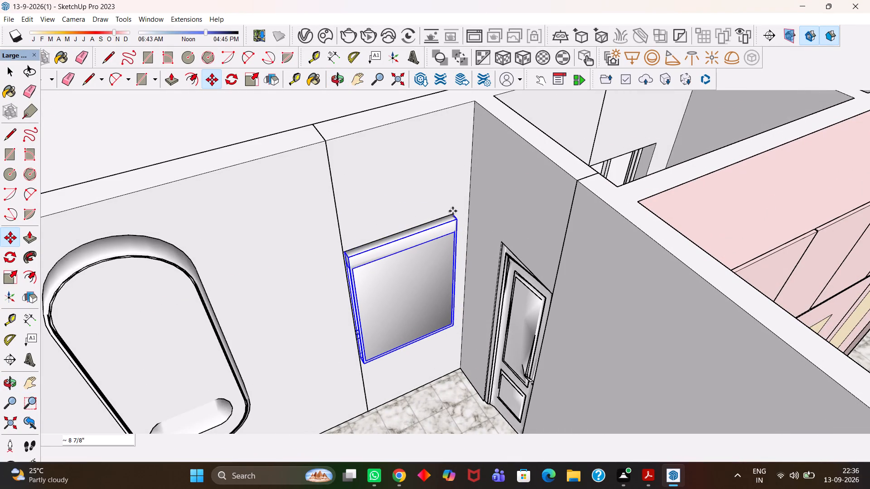
scroll(377, 247, "up", 3)
left_click(337, 260)
left_click(330, 254)
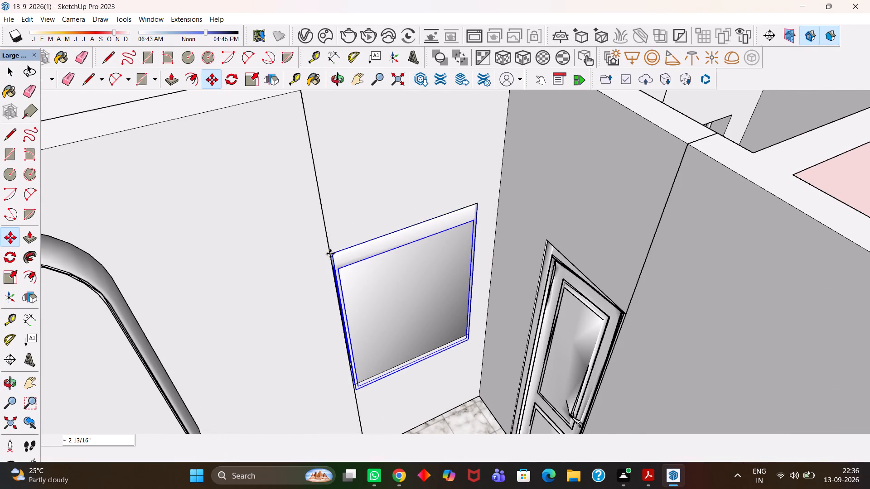
Copy the bedroom shutter along the same outer wall to the window of the adjacent small room.
scroll(330, 254, "down", 5)
key("m")
left_click(426, 227)
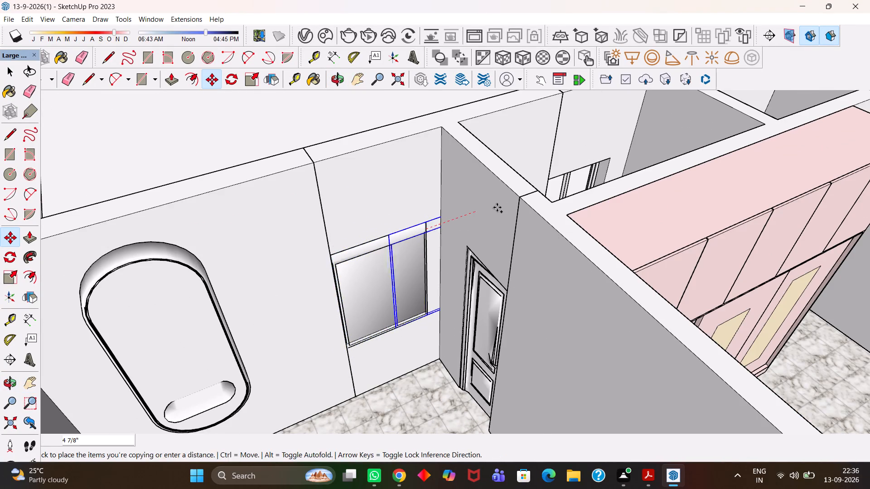
key("h")
scroll(497, 209, "down", 5)
left_click_drag(557, 197, 476, 298)
scroll(500, 259, "up", 6)
middle_click_drag(516, 253, 506, 261)
key("Escape")
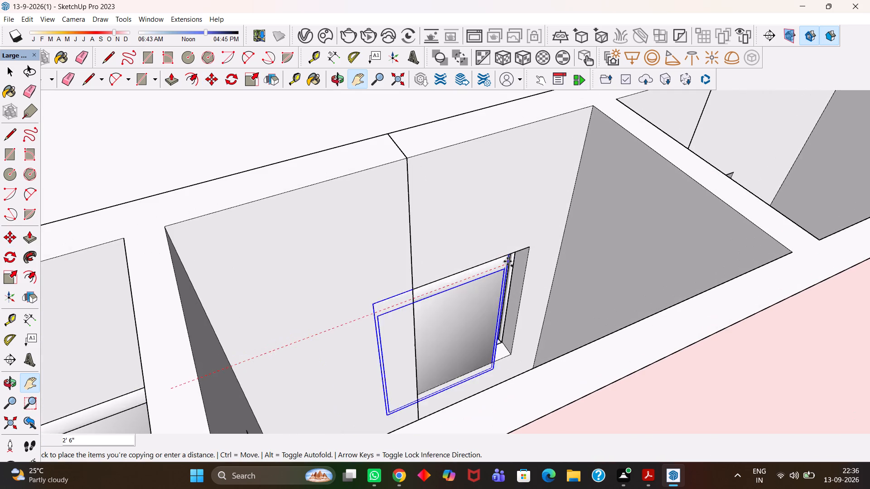
left_click(532, 249)
Scale the copied shutter to about 0.89 of its width and 0.93 of its height to fit the small room's window.
middle_click_drag(531, 284, 438, 299)
scroll(365, 335, "up", 2)
key("s")
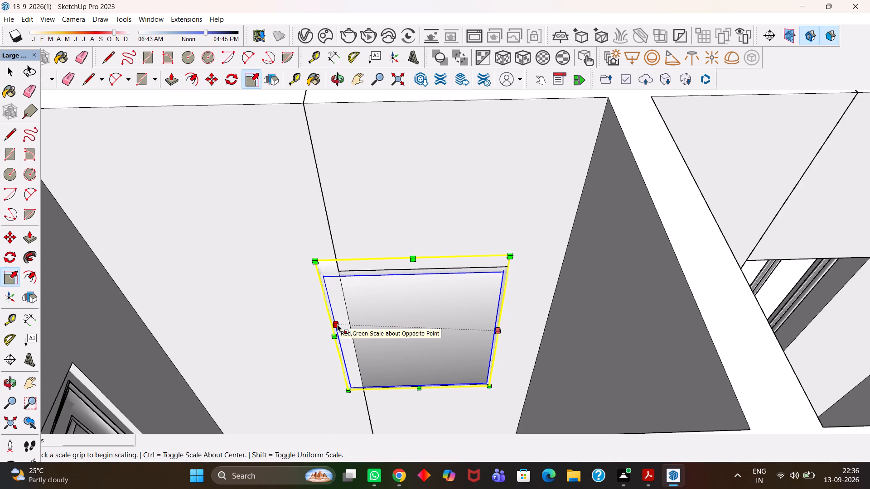
left_click(335, 330)
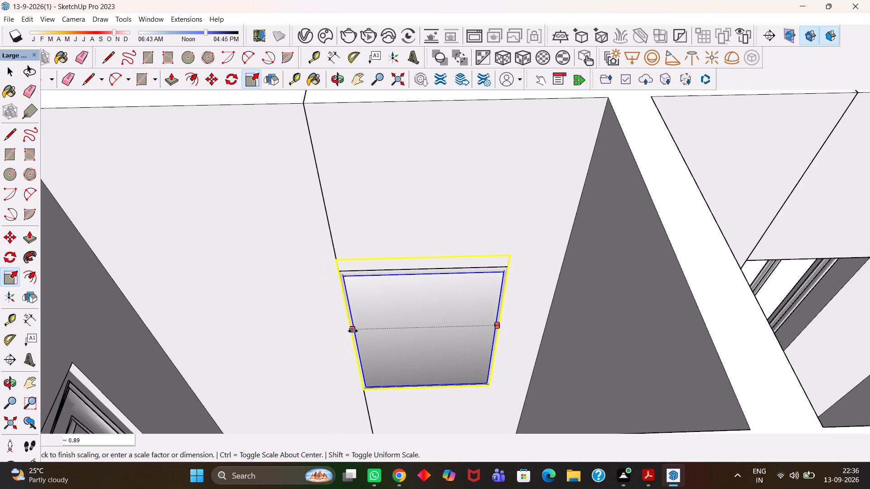
left_click(353, 331)
key("m")
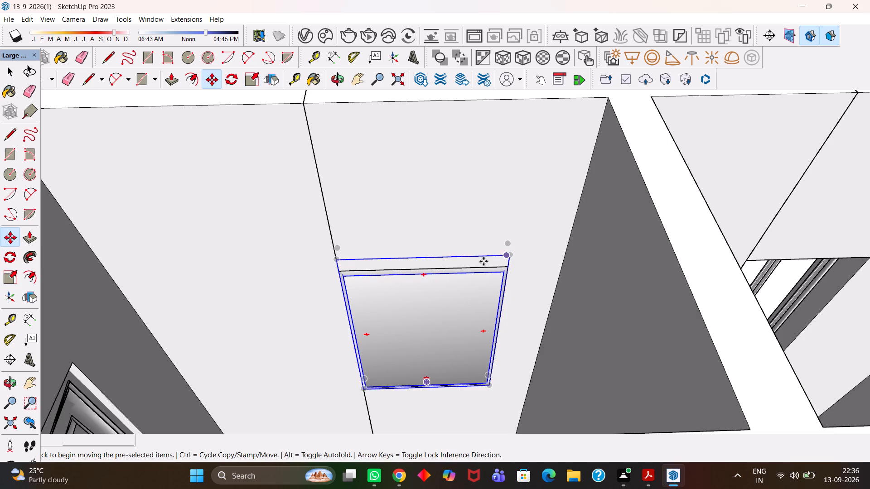
key("s")
left_click(423, 248)
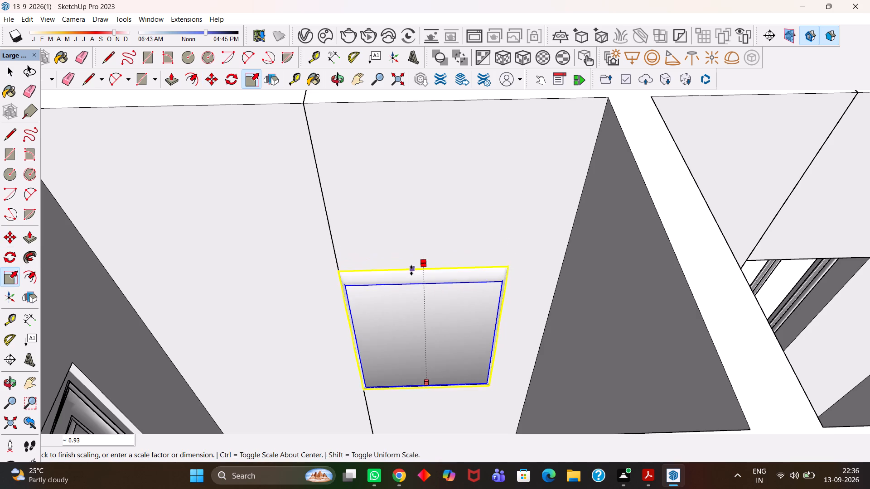
left_click(402, 269)
Copy the resized shutter along the outer wall to the window of the last small room, at the house corner.
key("m")
left_click(507, 267)
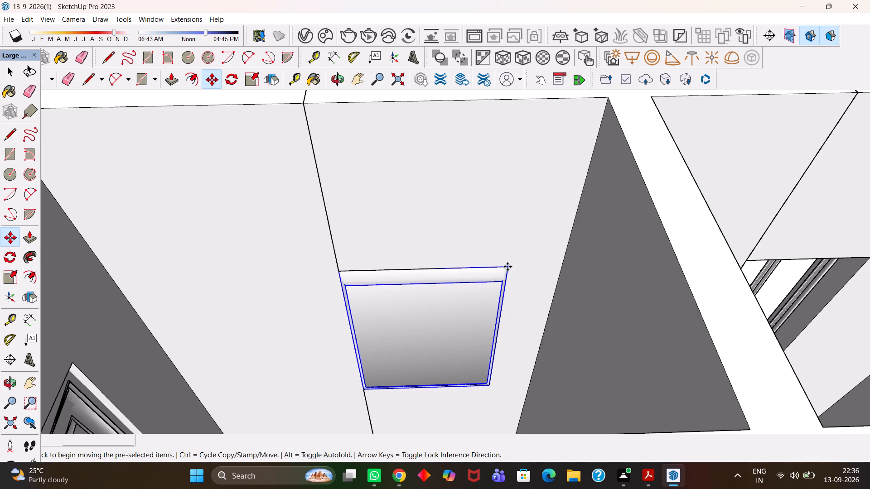
key("h")
scroll(547, 267, "down", 5)
left_click_drag(607, 261, 441, 283)
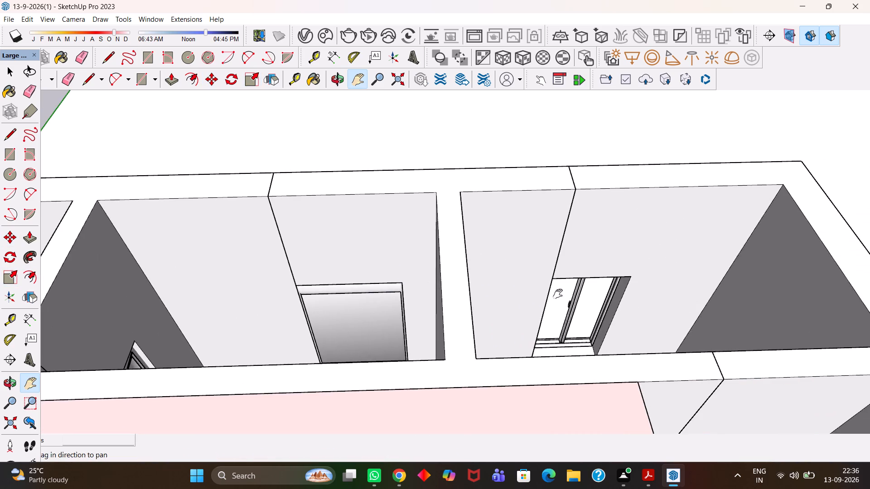
left_click_drag(565, 295, 411, 296)
key("Escape")
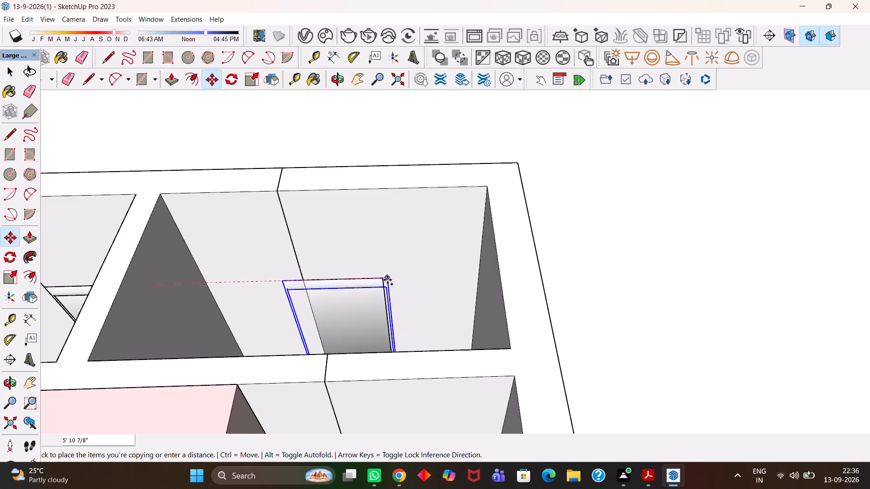
left_click(384, 280)
Move the corner room's shutter about 7" forward out of the window recess, aligning its upper corner with the opening.
scroll(384, 280, "up", 3)
scroll(378, 318, "up", 1)
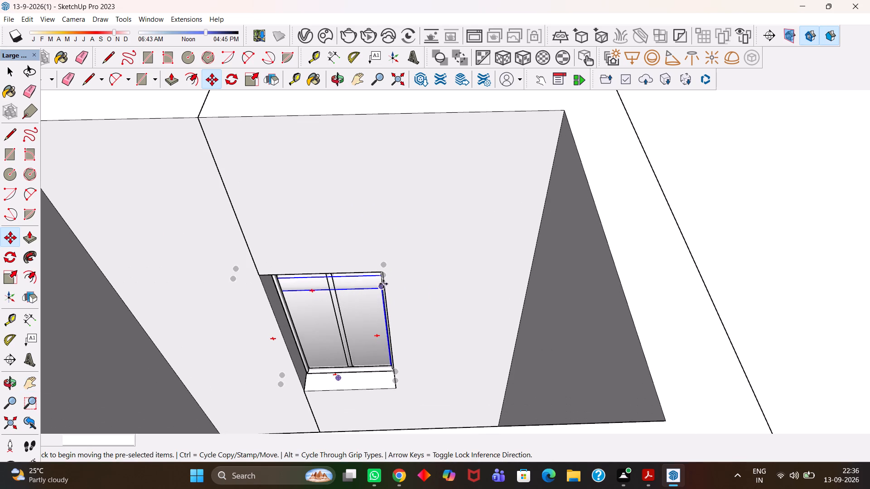
left_click(384, 280)
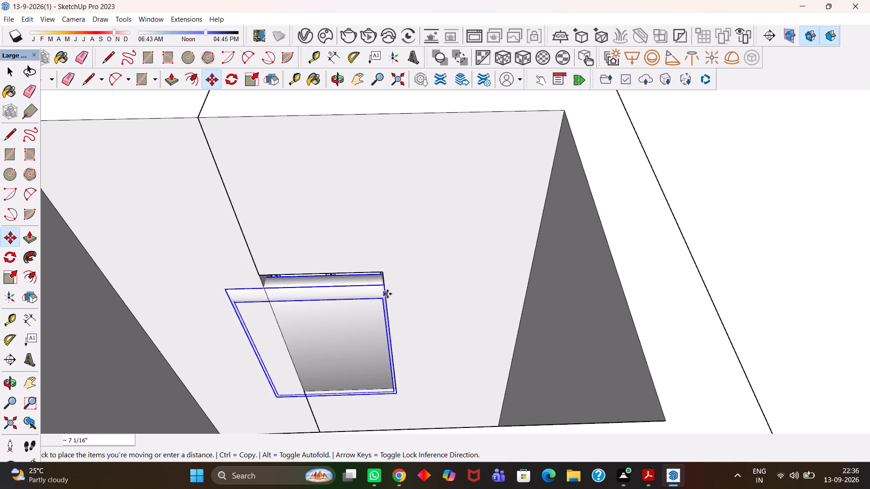
left_click(387, 294)
Scale the corner room shutter's width down to match its window opening.
middle_click_drag(388, 294, 374, 303)
scroll(374, 303, "up", 2)
key("h")
left_click_drag(325, 323, 413, 292)
middle_click_drag(409, 300, 401, 305)
scroll(401, 305, "up", 1)
key("s")
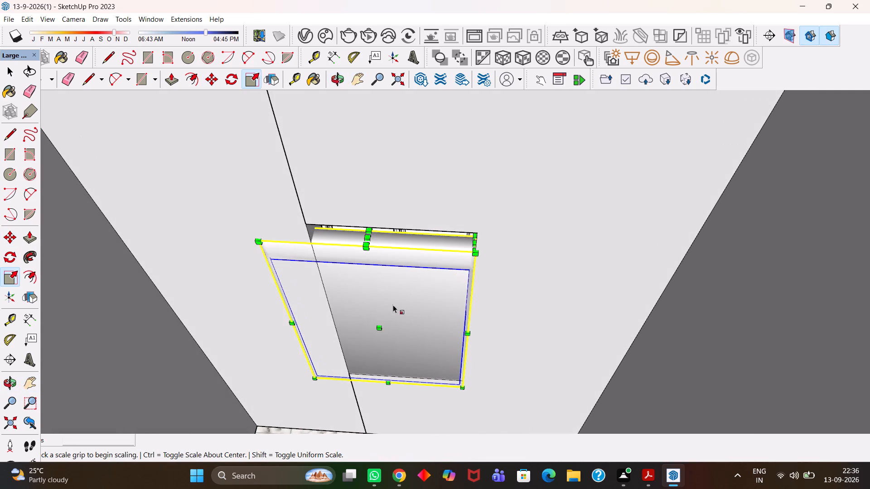
left_click(292, 311)
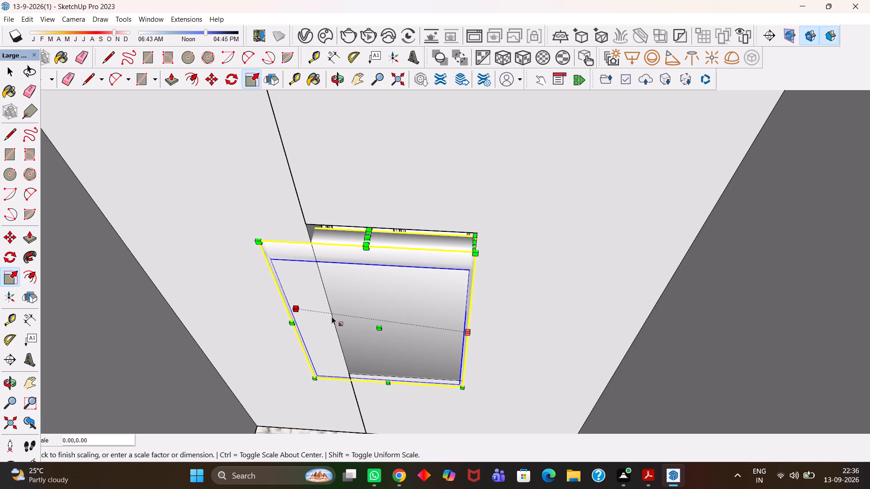
key("space")
middle_click_drag(336, 321, 306, 331)
scroll(306, 331, "up", 1)
key("s")
left_click(276, 302)
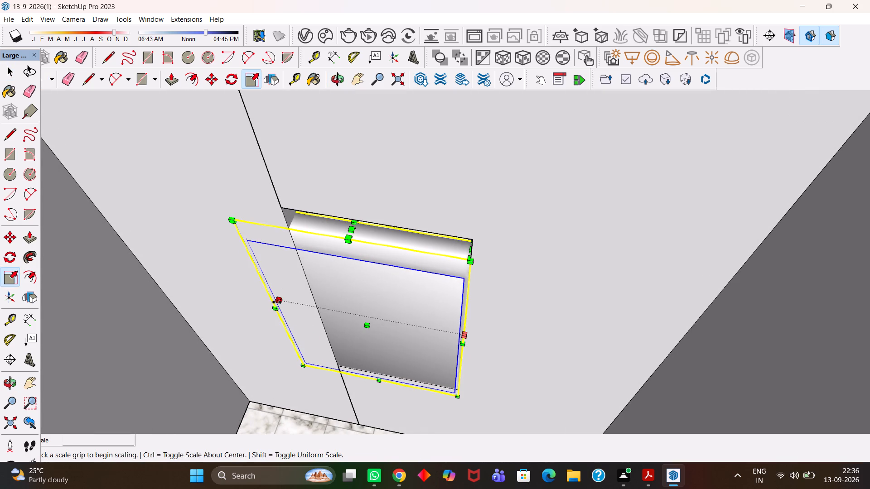
left_click(318, 307)
Move the corner room's shutter about 5" to align its upper corner with the window opening.
middle_click_drag(393, 277, 428, 266)
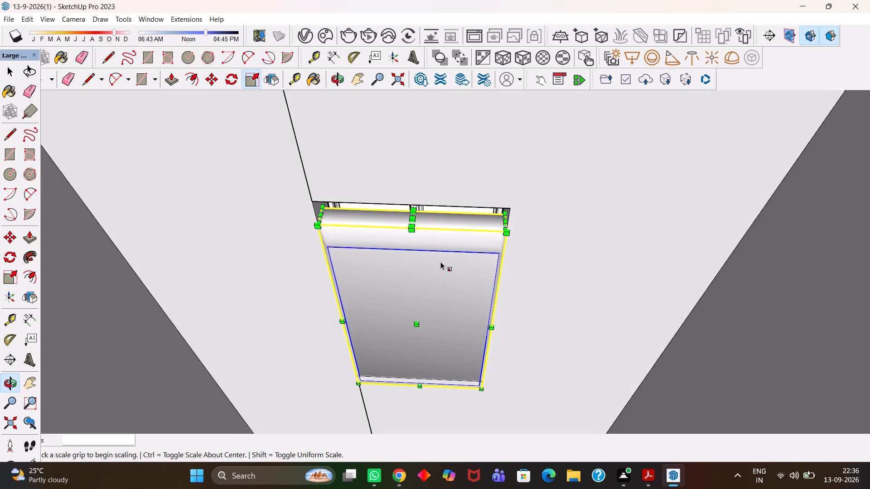
scroll(435, 264, "up", 1)
key("m")
left_click(512, 227)
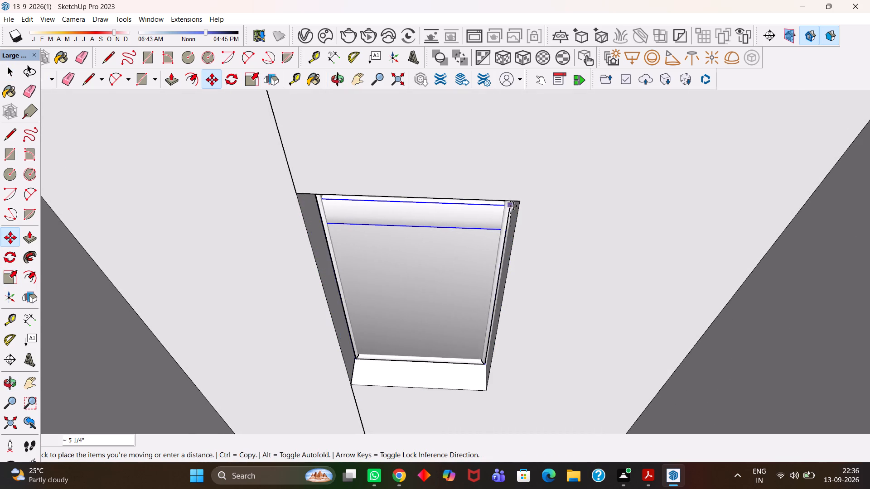
left_click(516, 205)
Examine the house from above, room by room, to check which windows still lack a shutter.
key("h")
scroll(444, 245, "down", 12)
scroll(355, 226, "up", 1)
middle_click_drag(362, 233, 455, 264)
scroll(455, 264, "down", 2)
key("h")
left_click_drag(502, 321, 489, 199)
scroll(474, 223, "down", 5)
scroll(522, 302, "up", 1)
middle_click_drag(504, 304, 446, 279)
scroll(435, 278, "down", 5)
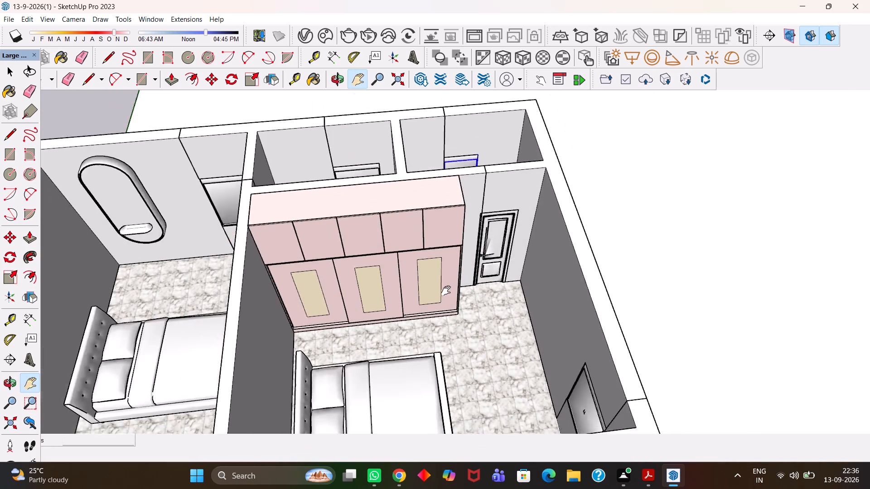
scroll(446, 291, "down", 1)
scroll(474, 248, "down", 8)
scroll(449, 297, "up", 9)
middle_click_drag(445, 299, 430, 303)
scroll(419, 360, "down", 5)
left_click_drag(492, 391, 492, 390)
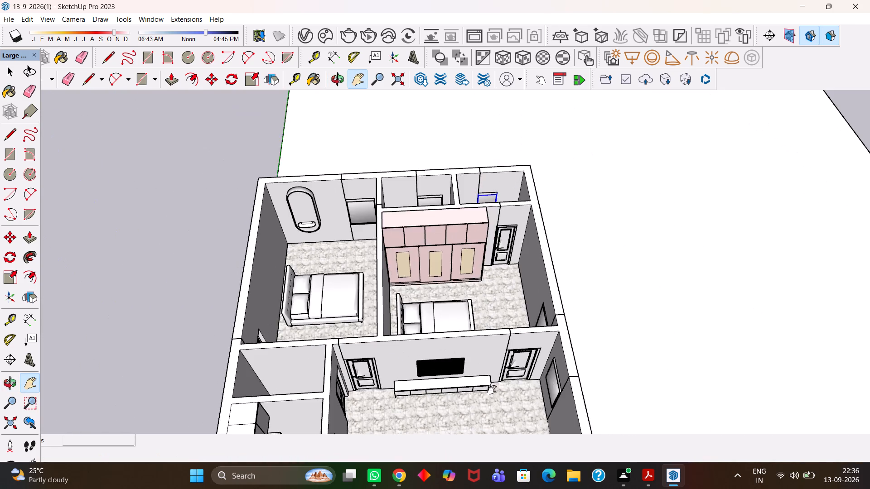
left_click_drag(492, 390, 462, 212)
scroll(460, 209, "down", 5)
scroll(412, 201, "up", 8)
middle_click_drag(392, 226, 378, 284)
middle_click_drag(353, 259, 353, 269)
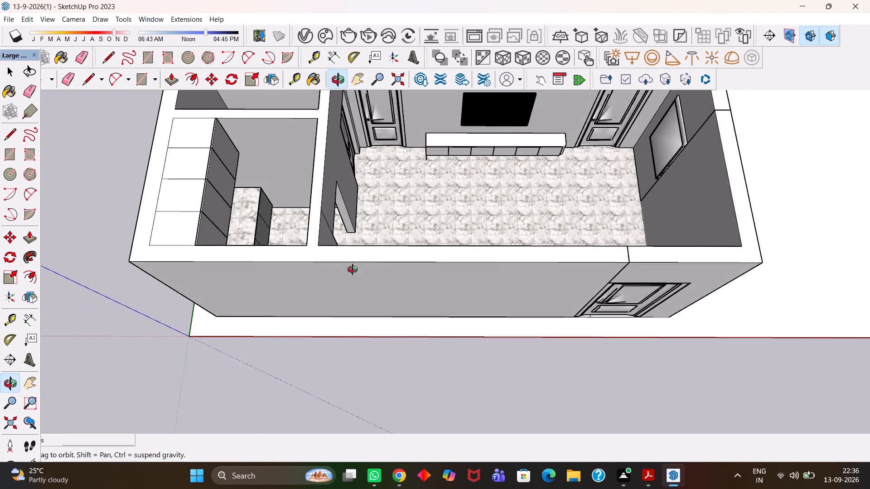
middle_click_drag(353, 269, 371, 296)
scroll(371, 296, "up", 1)
middle_click_drag(358, 321, 334, 355)
middle_click(334, 355)
scroll(372, 358, "down", 4)
key("h")
left_click_drag(442, 247, 442, 292)
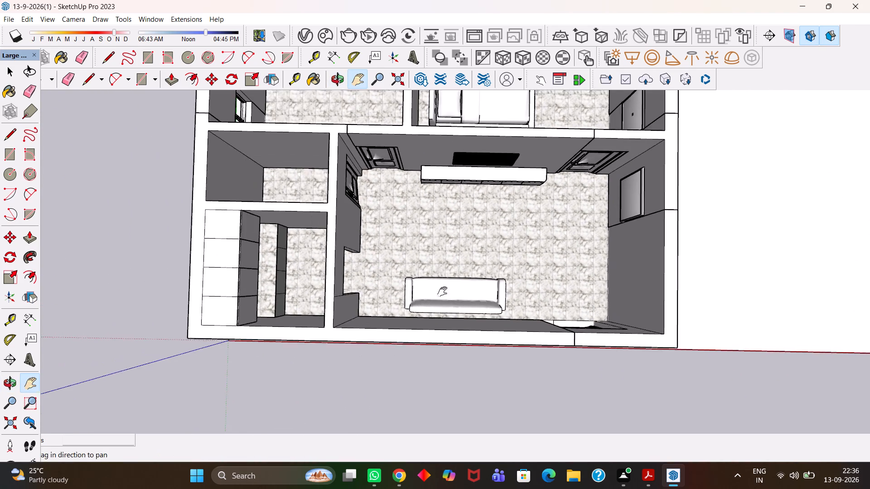
left_click_drag(442, 292, 443, 336)
scroll(385, 282, "up", 3)
scroll(385, 282, "down", 5)
left_click_drag(366, 179, 372, 306)
Copy the bedroom's window shutter across the same room, about 17' 4", to the uncovered sliding window on the side wall.
middle_click_drag(551, 318, 416, 247)
scroll(409, 245, "up", 2)
middle_click(471, 227)
scroll(469, 226, "up", 3)
key("space")
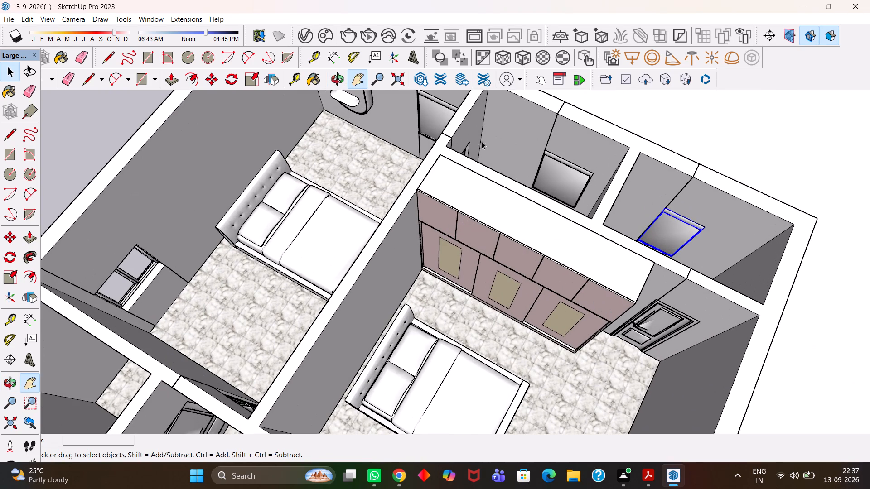
left_click(433, 113)
middle_click_drag(454, 132, 471, 139)
scroll(464, 137, "up", 3)
key("h")
left_click_drag(430, 152, 560, 164)
key("m")
left_click(477, 141)
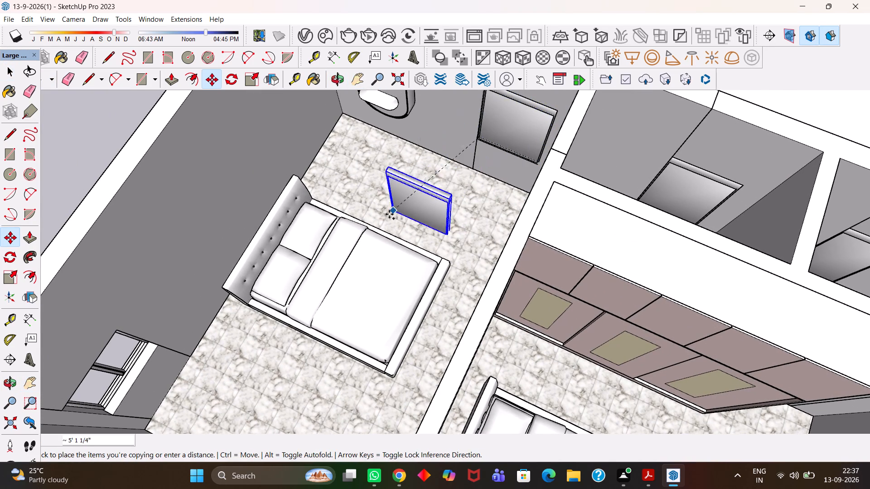
key("h")
scroll(374, 227, "down", 4)
left_click_drag(355, 240, 481, 173)
scroll(324, 252, "up", 12)
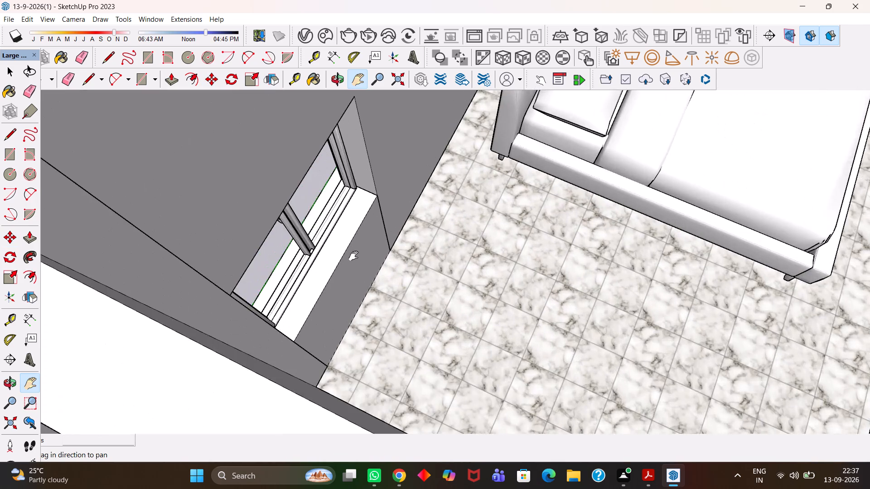
scroll(353, 256, "up", 3)
middle_click_drag(351, 256, 340, 254)
key("Escape")
left_click(326, 248)
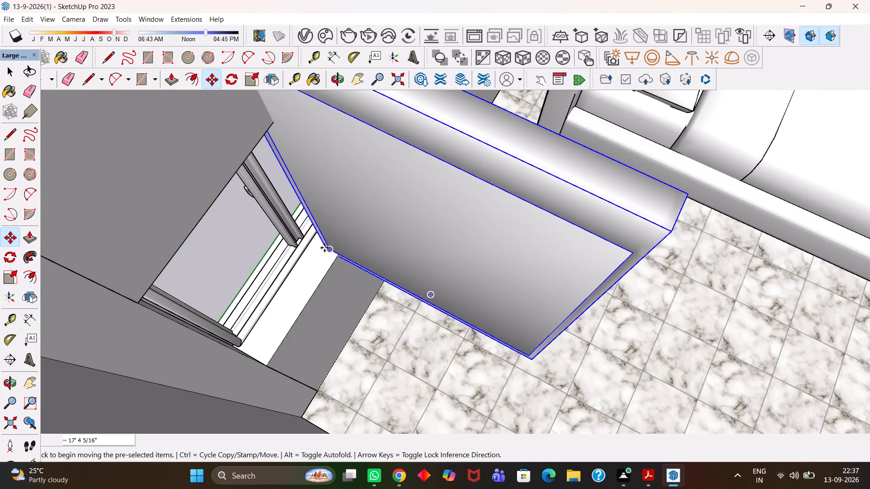
Rotate the copied shutter 90° so it runs parallel to the side wall.
scroll(324, 252, "down", 6)
middle_click_drag(395, 238, 376, 241)
scroll(376, 241, "up", 1)
left_click(12, 258)
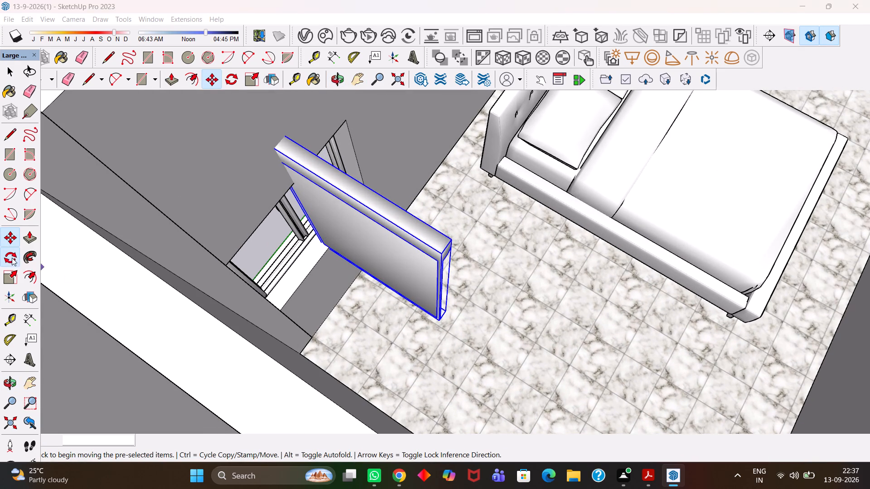
left_click(394, 211)
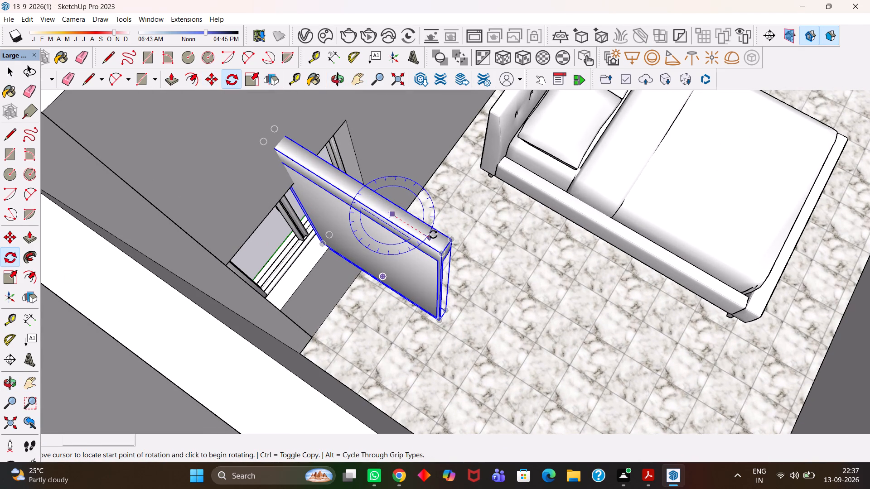
left_click(433, 236)
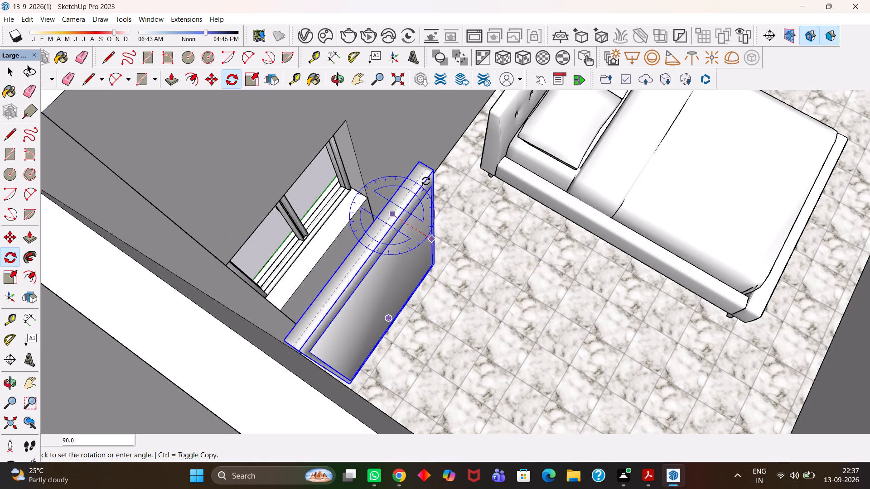
left_click(426, 181)
Move the rotated shutter toward the bedroom's side window by its upper corner.
key("m")
left_click(418, 166)
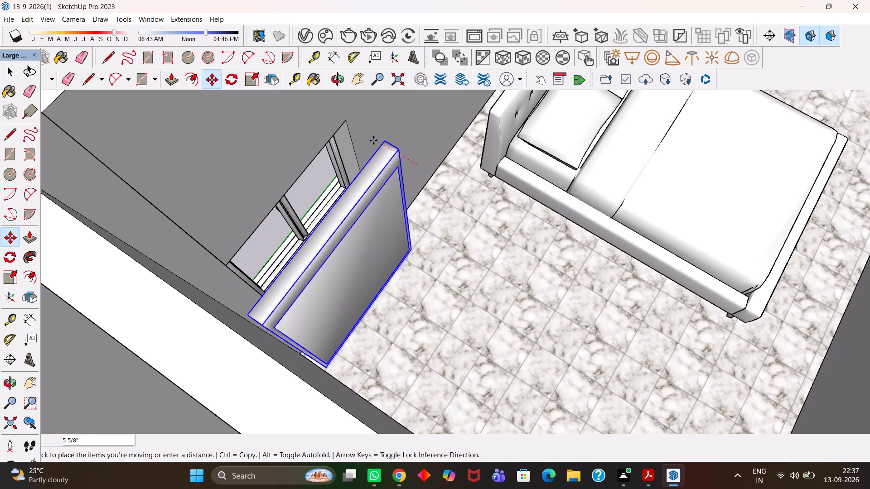
left_click(344, 123)
left_click(361, 133)
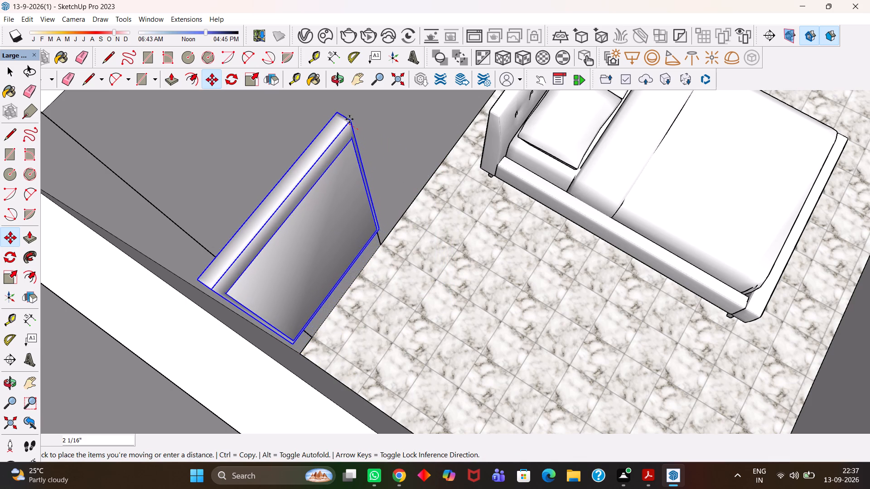
middle_click_drag(327, 162, 208, 180)
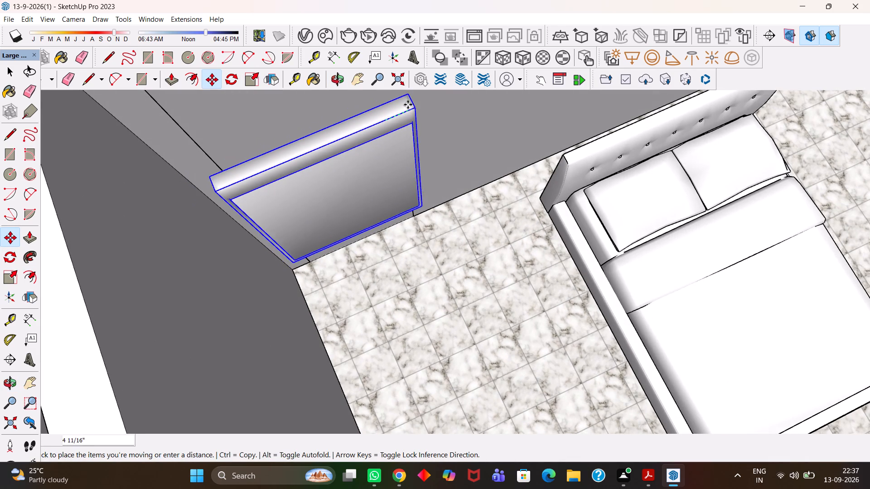
middle_click_drag(399, 118, 367, 119)
scroll(367, 119, "down", 4)
key("h")
left_click_drag(391, 153, 421, 244)
middle_click_drag(437, 288, 373, 162)
scroll(373, 161, "up", 1)
left_click_drag(387, 192, 397, 243)
middle_click_drag(423, 278, 363, 233)
scroll(369, 237, "up", 1)
key("Escape")
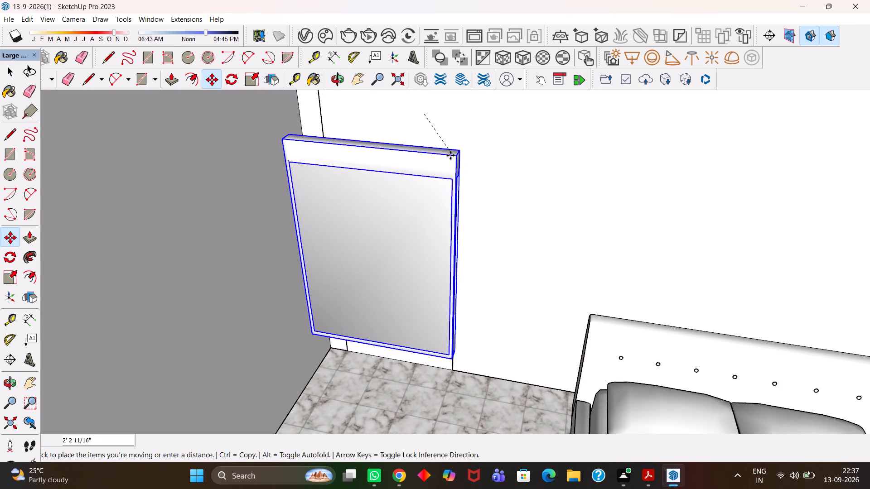
scroll(454, 172, "up", 2)
left_click(454, 135)
scroll(432, 169, "down", 4)
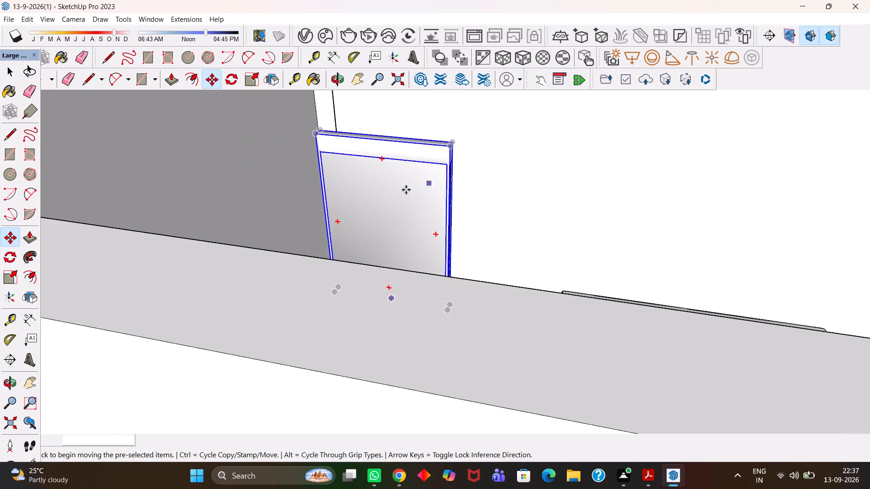
middle_click(388, 195)
Move the shutter closer to the bedroom's side window so that it covers the opening.
scroll(385, 197, "up", 1)
key("h")
left_click_drag(469, 228, 418, 372)
middle_click_drag(403, 353, 348, 353)
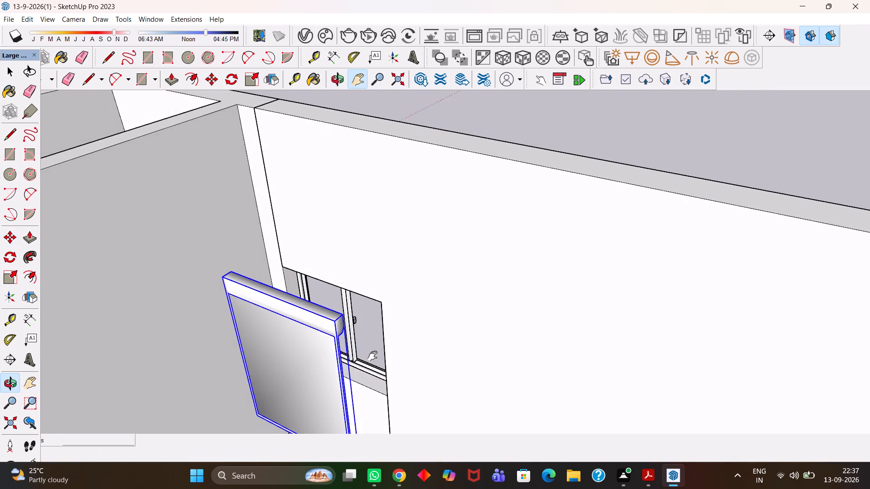
left_click_drag(366, 365, 389, 287)
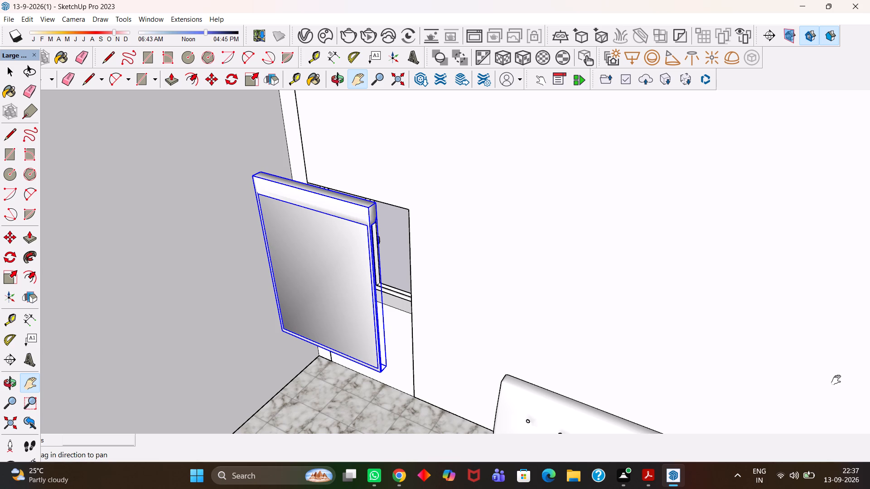
middle_click_drag(350, 315, 331, 332)
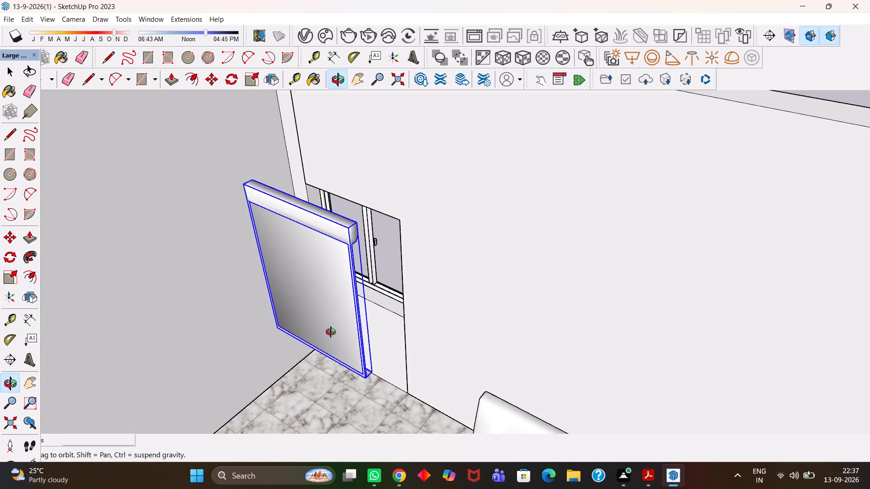
middle_click_drag(331, 332, 336, 337)
scroll(336, 337, "up", 1)
key("m")
left_click(355, 221)
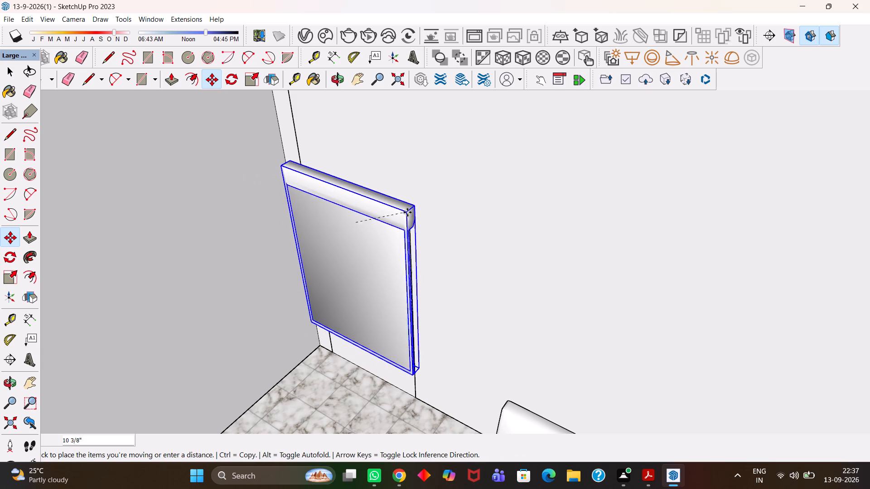
left_click(394, 201)
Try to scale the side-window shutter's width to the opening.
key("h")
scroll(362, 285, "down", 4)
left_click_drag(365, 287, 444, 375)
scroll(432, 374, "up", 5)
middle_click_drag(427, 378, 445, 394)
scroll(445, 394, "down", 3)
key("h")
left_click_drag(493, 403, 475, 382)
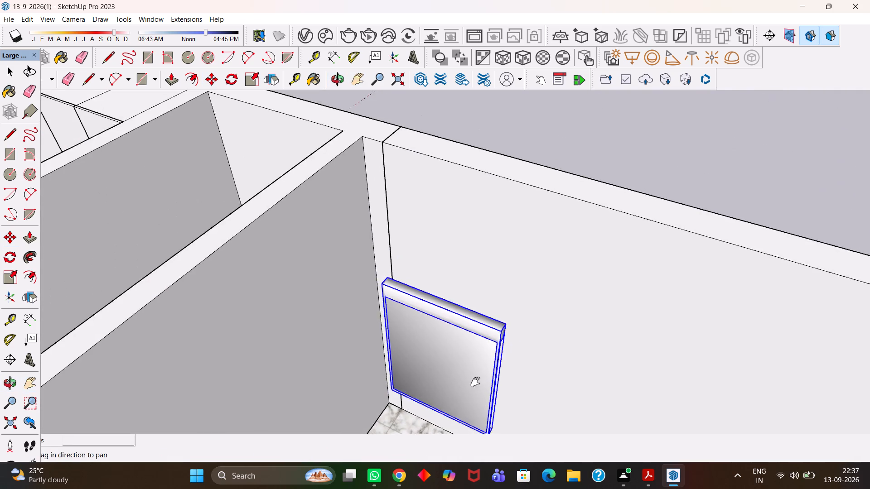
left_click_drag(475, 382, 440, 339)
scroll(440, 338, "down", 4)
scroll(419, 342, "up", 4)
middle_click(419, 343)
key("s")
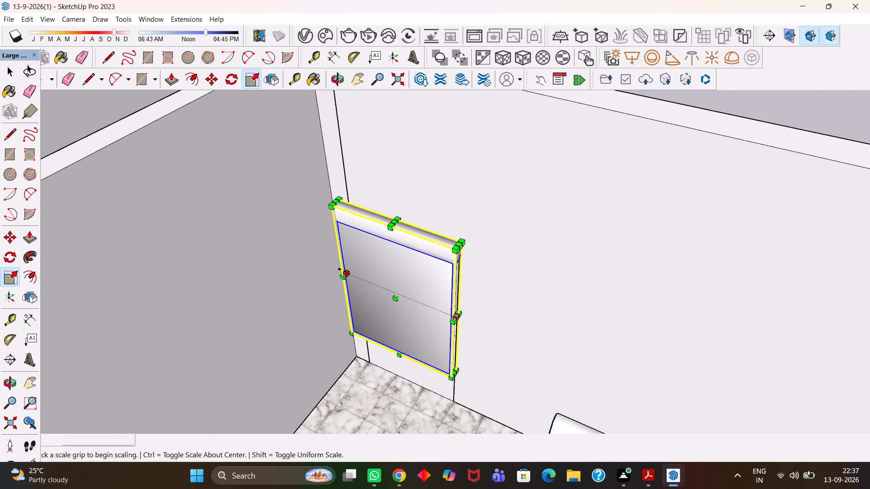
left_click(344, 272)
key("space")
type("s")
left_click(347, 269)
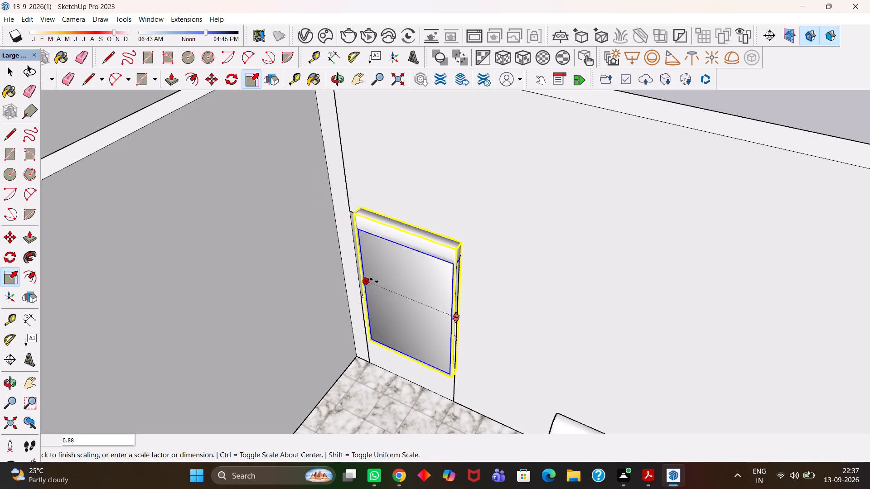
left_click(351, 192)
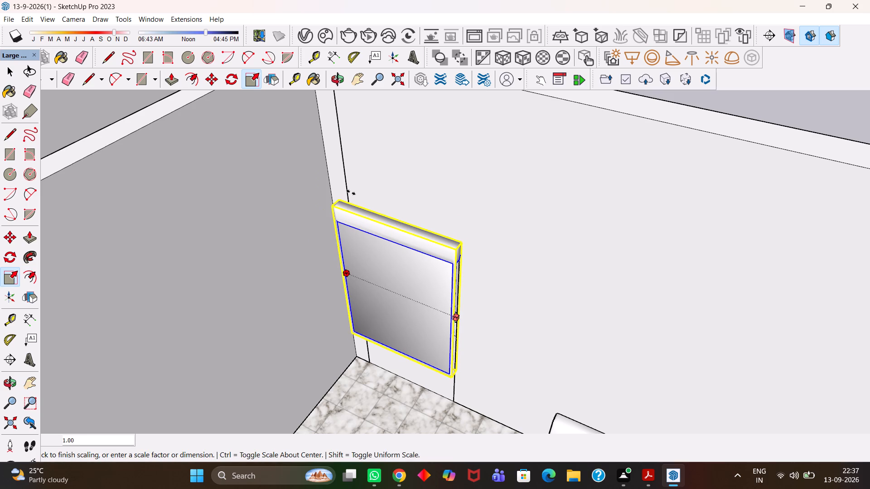
Scale the side-window shutter's height to about 0.98 from its lower edge.
left_click(406, 354)
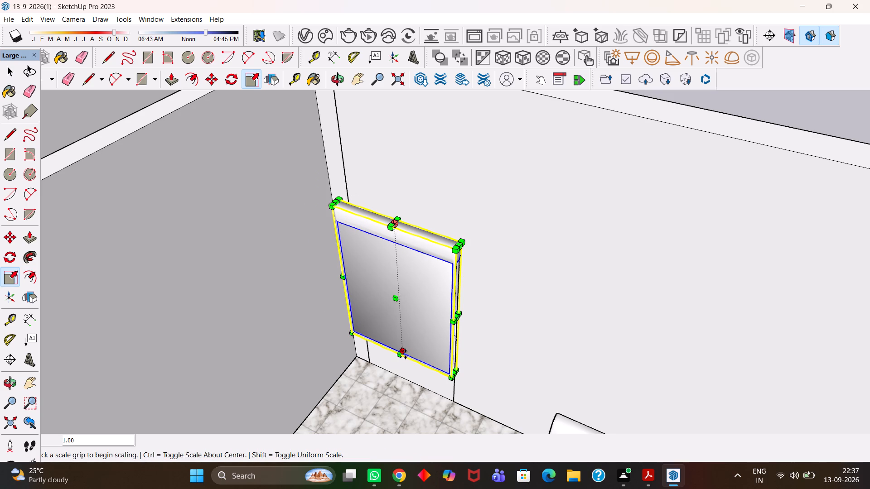
left_click(456, 334)
Move the side-window shutter by its upper corner toward the upper corner of the window opening.
scroll(455, 327, "up", 5)
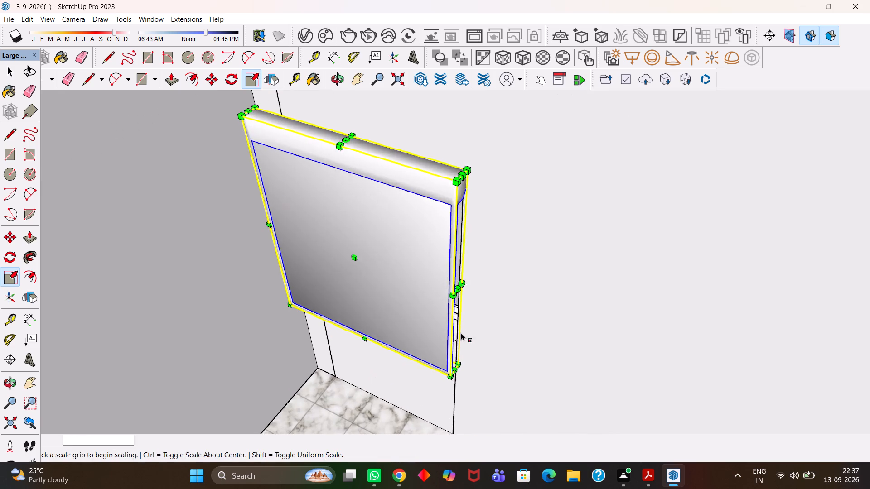
middle_click_drag(466, 339, 424, 341)
scroll(441, 340, "up", 3)
key("m")
scroll(387, 226, "down", 5)
left_click(387, 181)
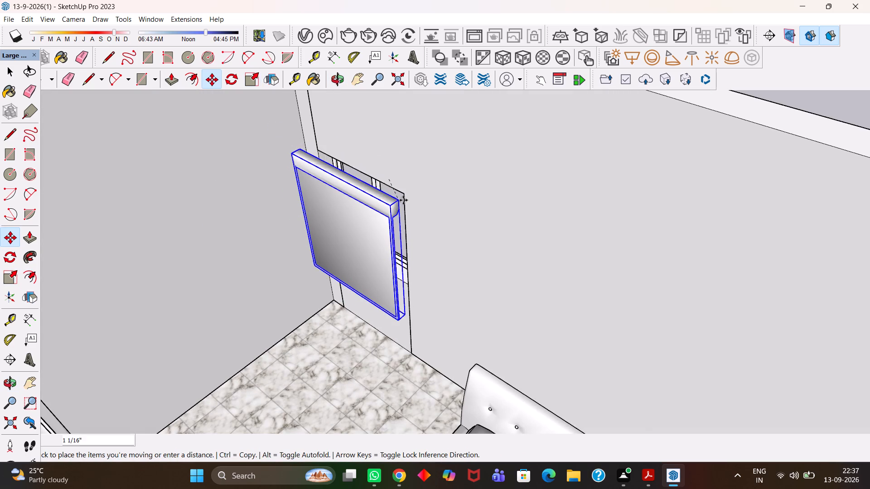
left_click(402, 193)
Move the shutter by its lower corner into the side window's recess, onto the opening's lower corner.
scroll(403, 193, "up", 7)
middle_click_drag(405, 225, 373, 205)
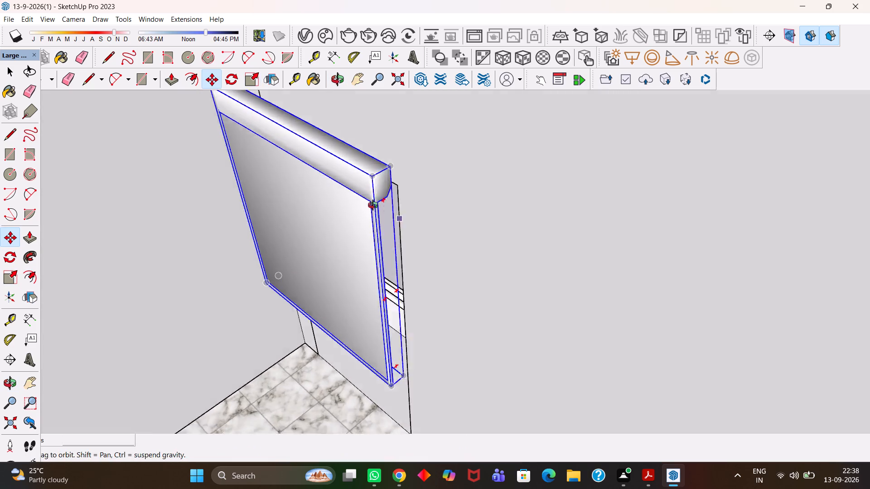
middle_click_drag(373, 205, 356, 176)
scroll(357, 190, "down", 1)
scroll(329, 254, "down", 3)
scroll(348, 291, "up", 4)
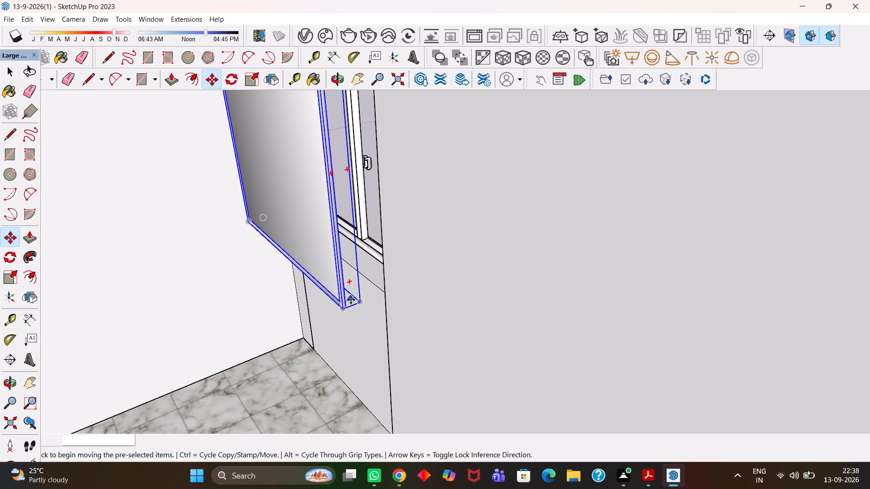
key("m")
left_click(343, 306)
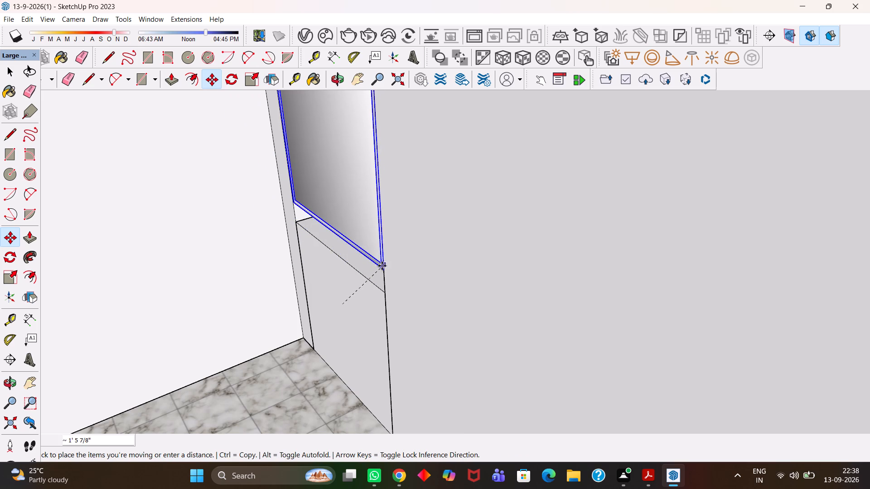
left_click(382, 288)
Scale the side-window shutter's height down from its upper edge to fit the window opening.
key("h")
scroll(382, 288, "down", 5)
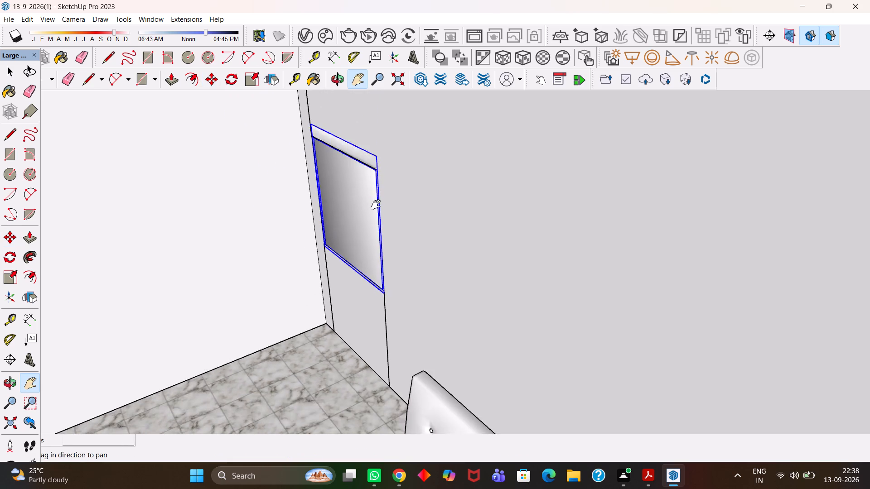
left_click_drag(376, 205, 432, 294)
middle_click_drag(440, 331, 453, 337)
scroll(453, 337, "up", 2)
key("s")
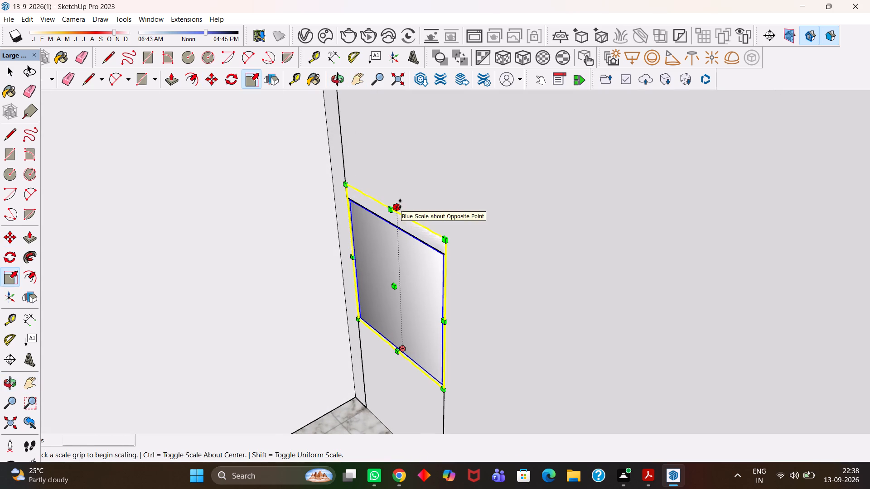
left_click(400, 204)
left_click(399, 230)
Save the house model.
scroll(399, 234, "down", 11)
key("h")
middle_click_drag(412, 289, 523, 340)
scroll(521, 341, "up", 2)
scroll(532, 335, "down", 5)
scroll(566, 369, "up", 1)
scroll(594, 357, "down", 3)
key("h")
middle_click_drag(604, 434, 622, 422)
scroll(622, 422, "up", 1)
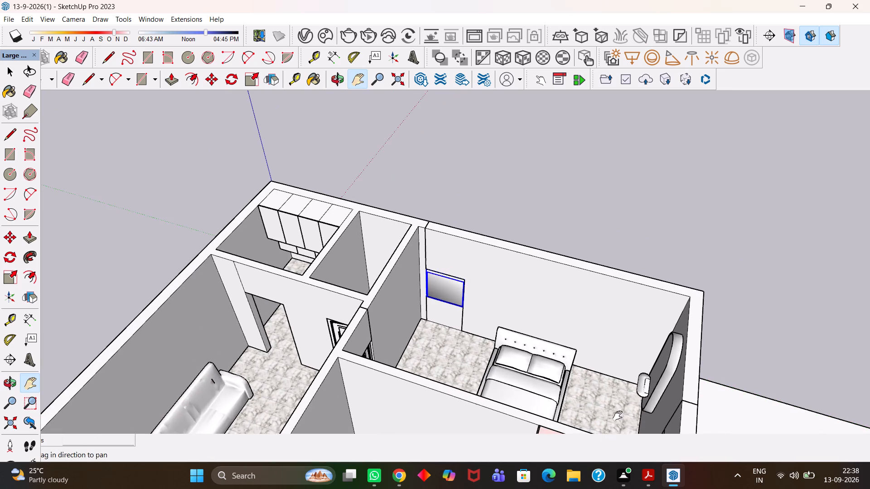
scroll(598, 385, "down", 4)
scroll(569, 351, "up", 3)
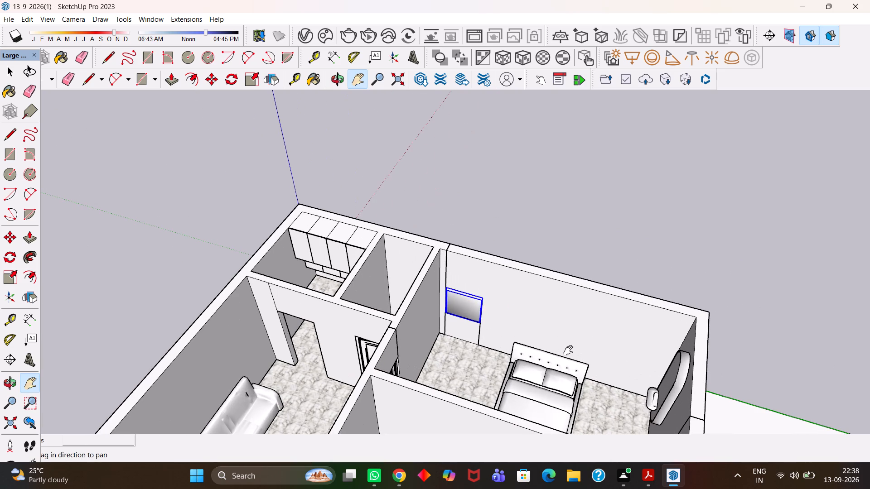
key("ctrl+s")
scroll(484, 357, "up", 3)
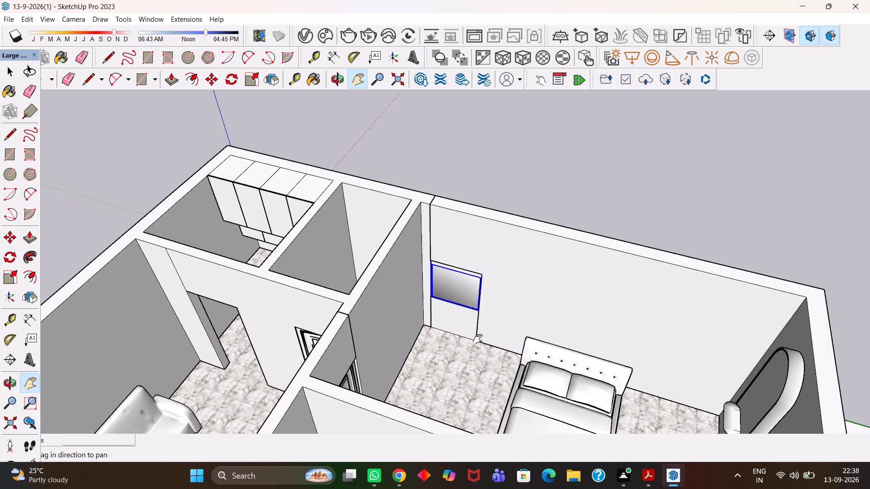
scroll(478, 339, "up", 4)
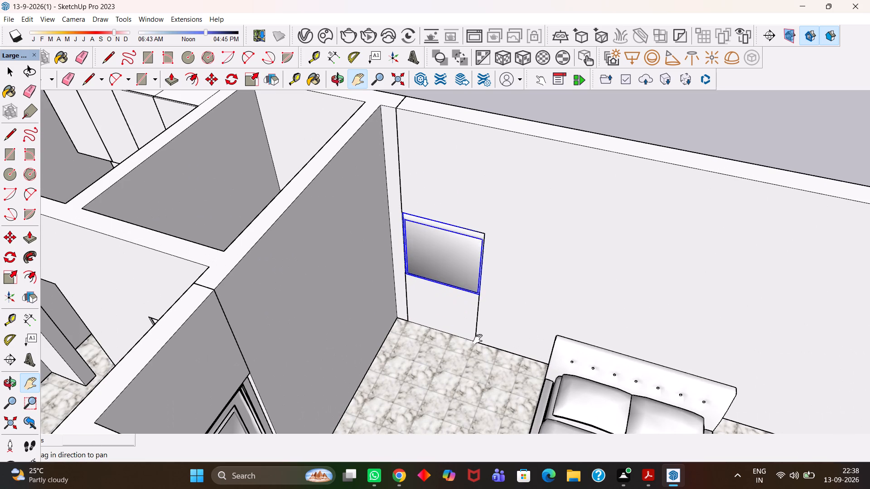
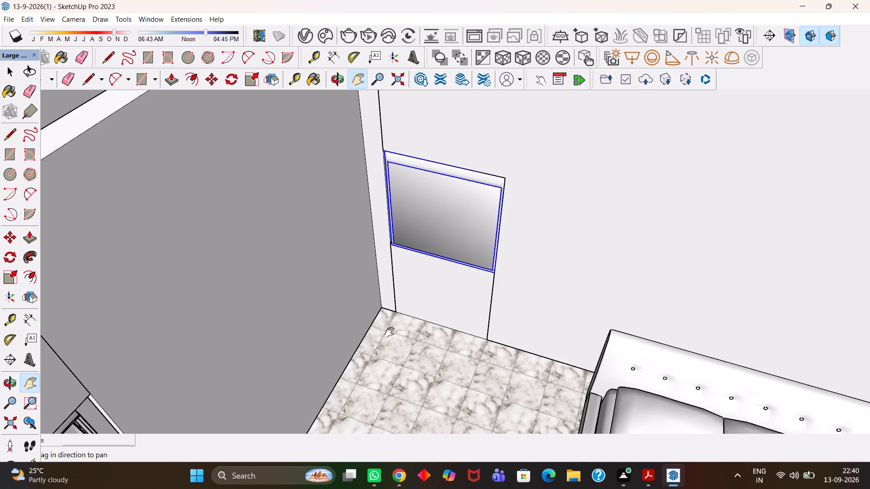
Examine how the fitted shutter sits in the bedroom's side-window opening and against the adjoining walls.
scroll(381, 342, "up", 3)
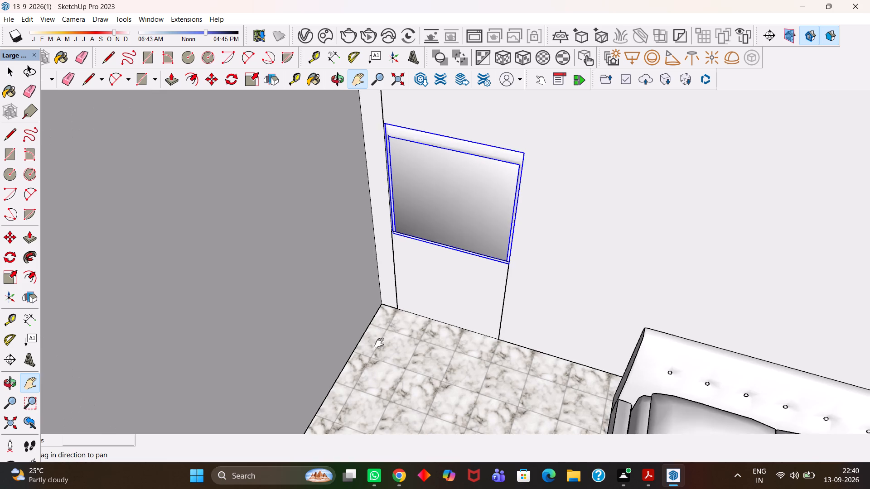
scroll(436, 278, "up", 4)
scroll(432, 281, "down", 5)
left_click_drag(481, 235, 418, 329)
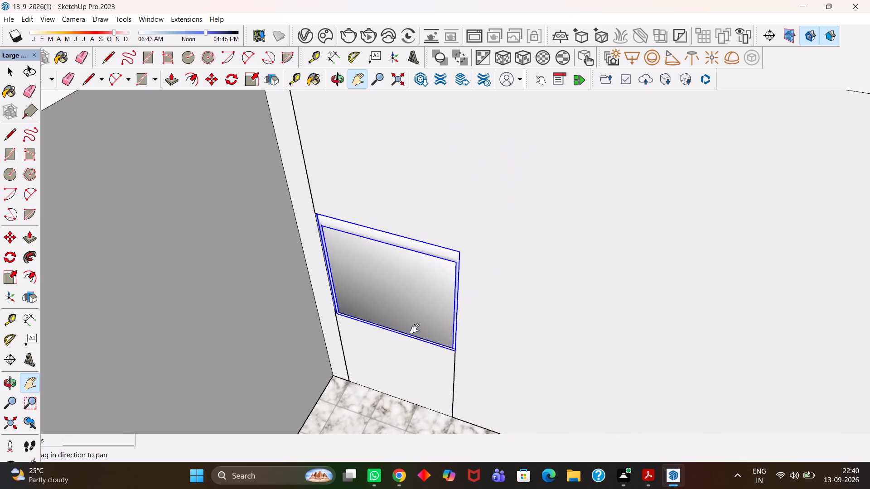
scroll(383, 328, "down", 7)
scroll(360, 336, "up", 5)
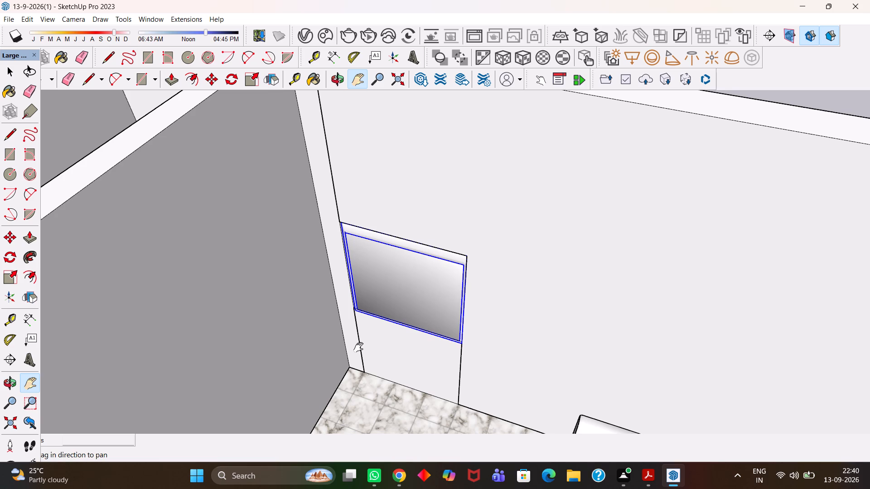
scroll(380, 337, "up", 3)
key("h")
scroll(390, 309, "down", 7)
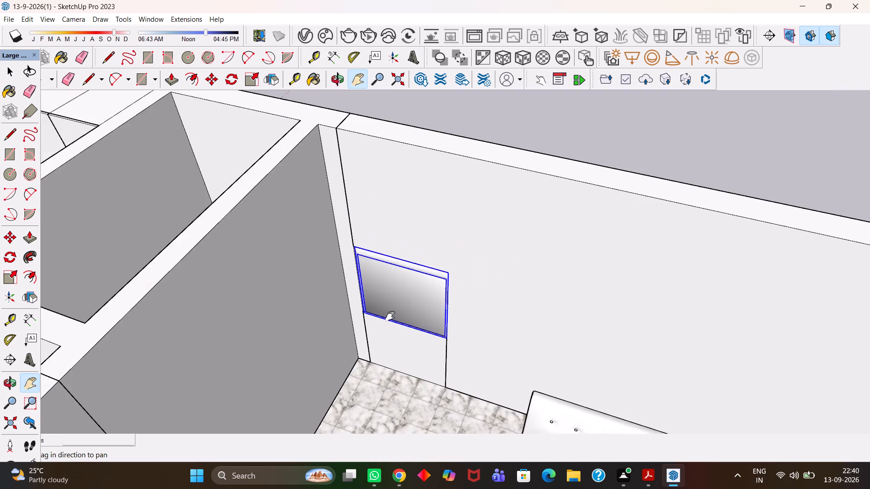
scroll(390, 316, "down", 9)
scroll(388, 314, "up", 1)
scroll(500, 371, "up", 2)
key("h")
Look over the whole house and its living room, checking the sofa, doors, TV unit and bedroom placement.
scroll(411, 340, "down", 6)
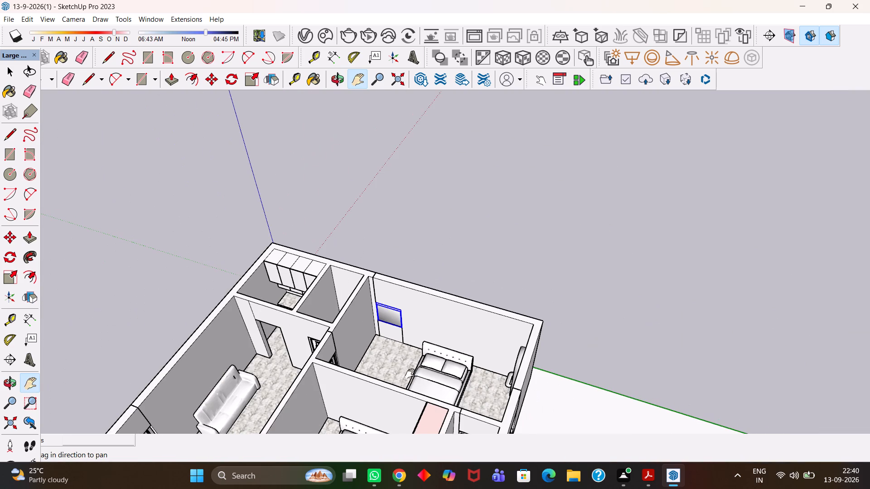
scroll(513, 377, "up", 3)
middle_click_drag(280, 301, 346, 372)
scroll(476, 370, "up", 4)
key("h")
scroll(354, 361, "down", 2)
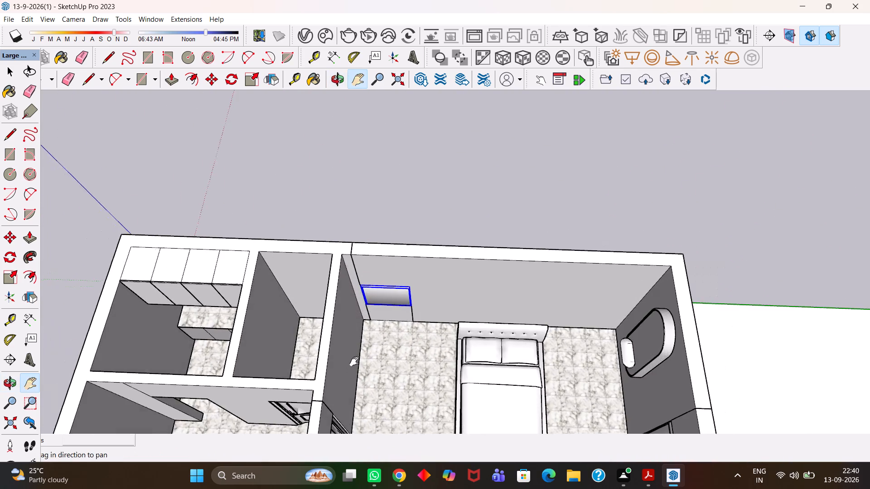
scroll(354, 361, "down", 9)
key("h")
scroll(366, 367, "up", 8)
left_click_drag(243, 381, 377, 223)
scroll(367, 232, "down", 5)
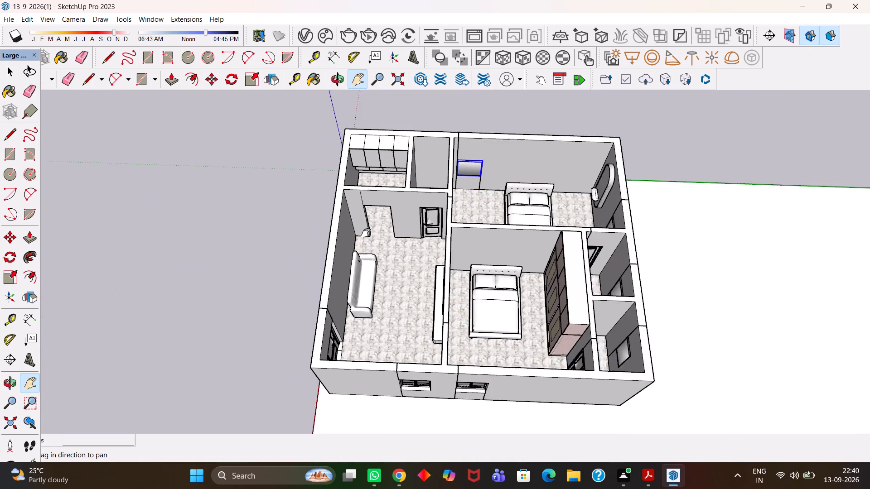
scroll(436, 255, "up", 8)
middle_click_drag(339, 282, 361, 204)
scroll(361, 204, "up", 4)
key("h")
scroll(358, 219, "down", 6)
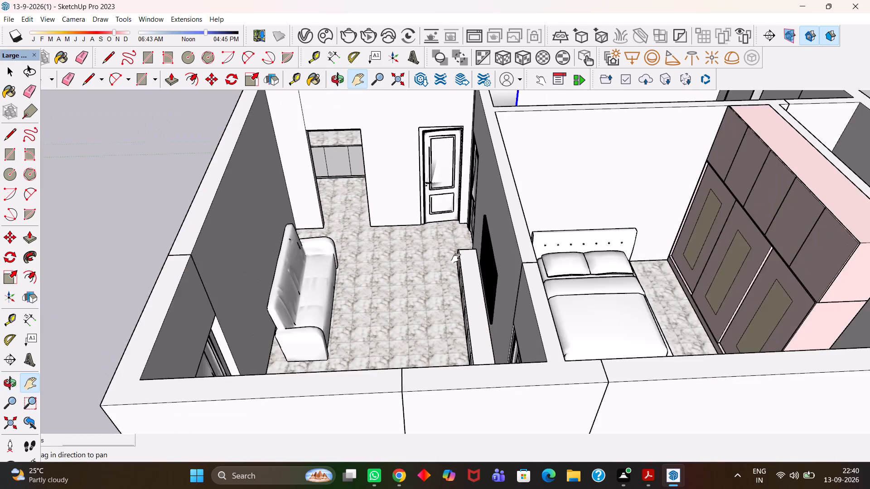
left_click_drag(471, 254, 360, 225)
scroll(351, 233, "down", 6)
scroll(336, 215, "up", 6)
middle_click_drag(337, 220, 349, 302)
key("h")
scroll(349, 302, "down", 7)
left_click_drag(509, 277, 370, 283)
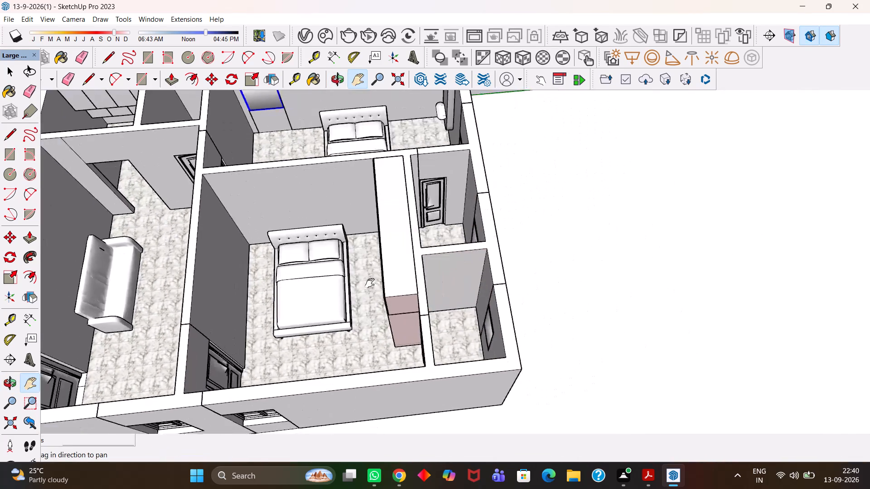
left_click_drag(370, 283, 365, 280)
Inspect the two small rooms behind the wardrobe, checking their door, windows and tiled floors.
scroll(327, 264, "down", 5)
scroll(412, 240, "up", 7)
middle_click_drag(333, 273, 354, 340)
scroll(344, 299, "up", 6)
key("h")
scroll(313, 285, "down", 2)
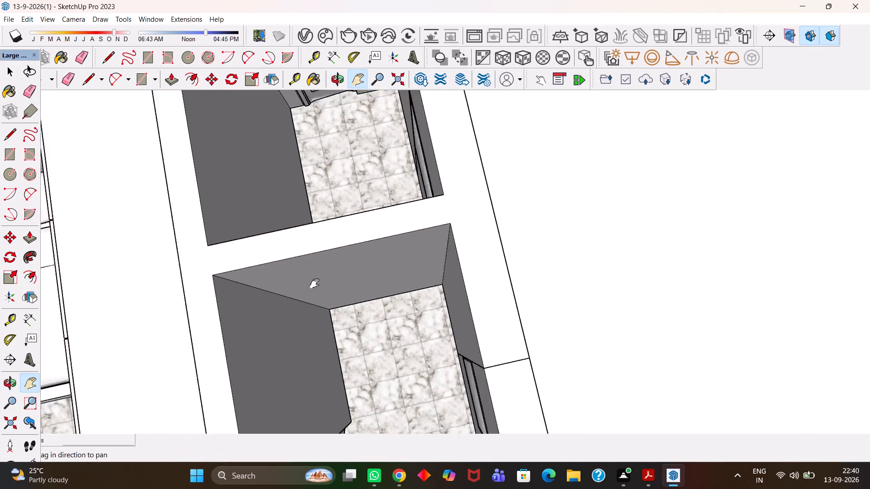
scroll(314, 283, "down", 4)
left_click_drag(345, 211, 443, 292)
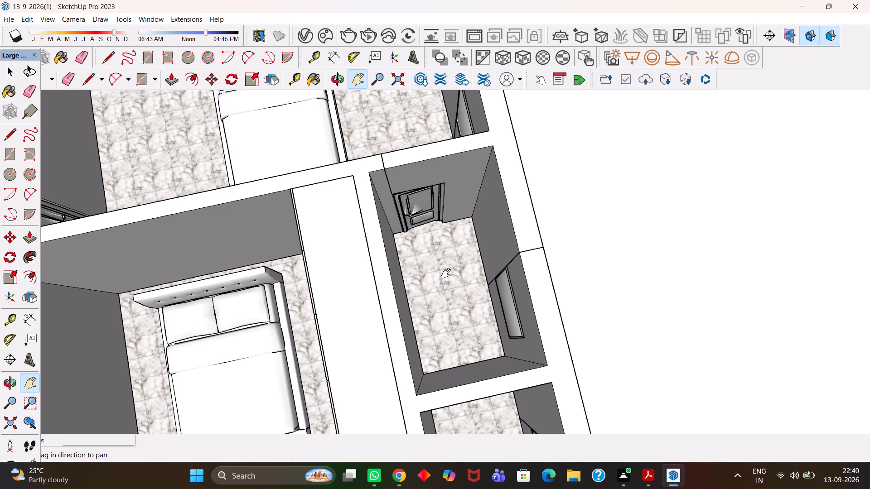
scroll(415, 281, "up", 5)
scroll(415, 281, "down", 2)
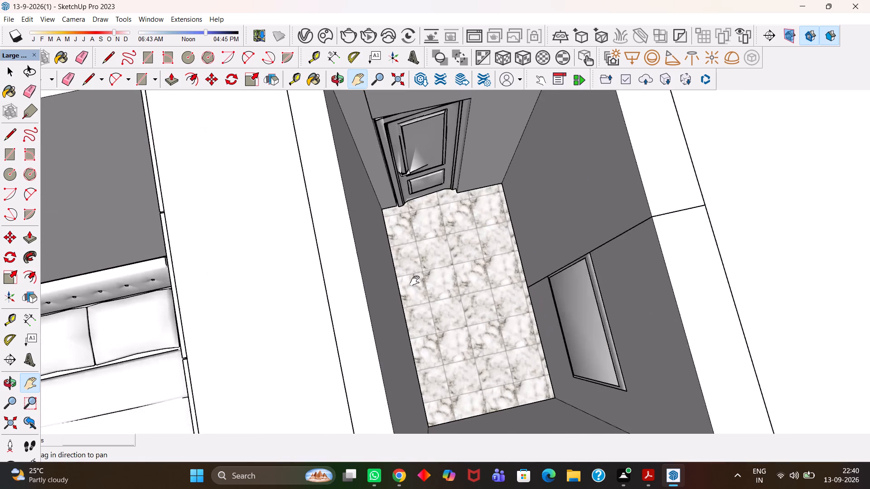
scroll(415, 281, "down", 5)
scroll(410, 292, "up", 5)
middle_click_drag(409, 291, 372, 243)
scroll(364, 233, "down", 5)
left_click_drag(411, 199, 442, 379)
left_click_drag(316, 248, 367, 330)
scroll(302, 305, "up", 4)
scroll(302, 305, "down", 5)
Inspect the living room's doors, windows, TV wall and low cabinet from several angles.
left_click_drag(271, 299, 523, 251)
left_click_drag(306, 308, 381, 232)
left_click_drag(468, 398, 368, 240)
scroll(363, 238, "down", 5)
left_click_drag(405, 289, 343, 218)
scroll(335, 246, "up", 13)
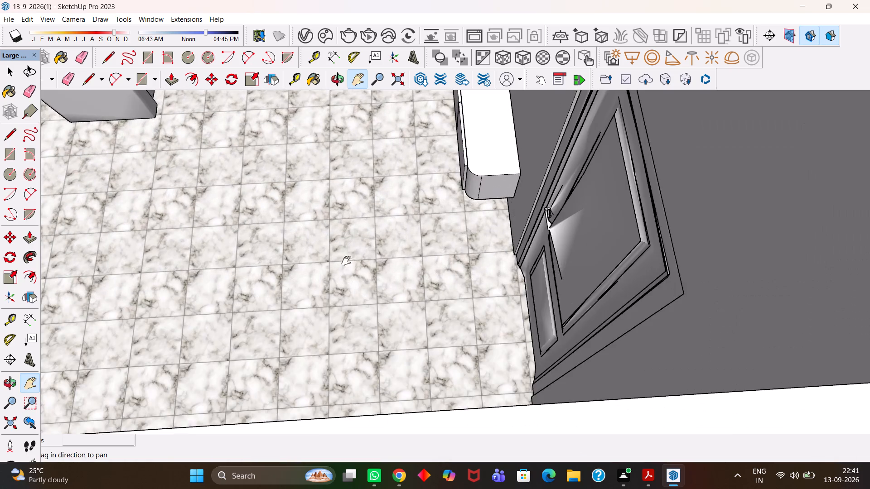
scroll(350, 273, "down", 8)
scroll(384, 288, "down", 3)
scroll(464, 224, "up", 2)
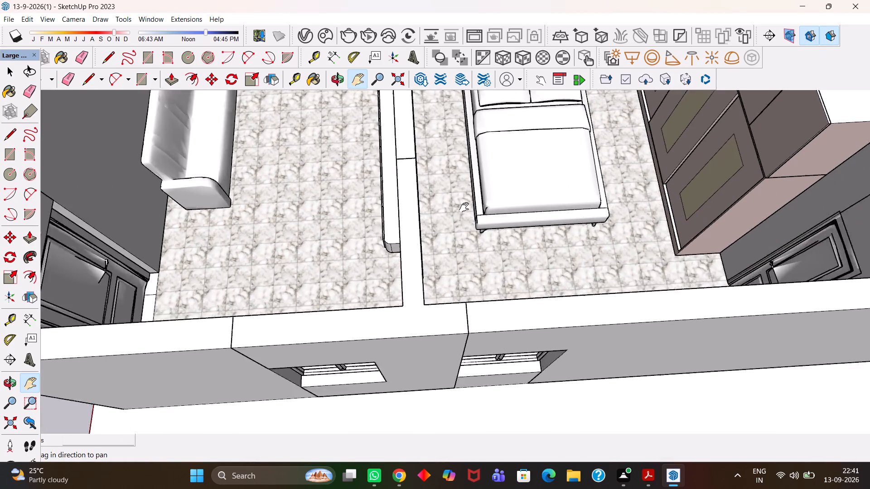
scroll(464, 207, "up", 1)
scroll(454, 212, "down", 5)
left_click_drag(426, 169, 471, 329)
middle_click_drag(339, 294, 367, 308)
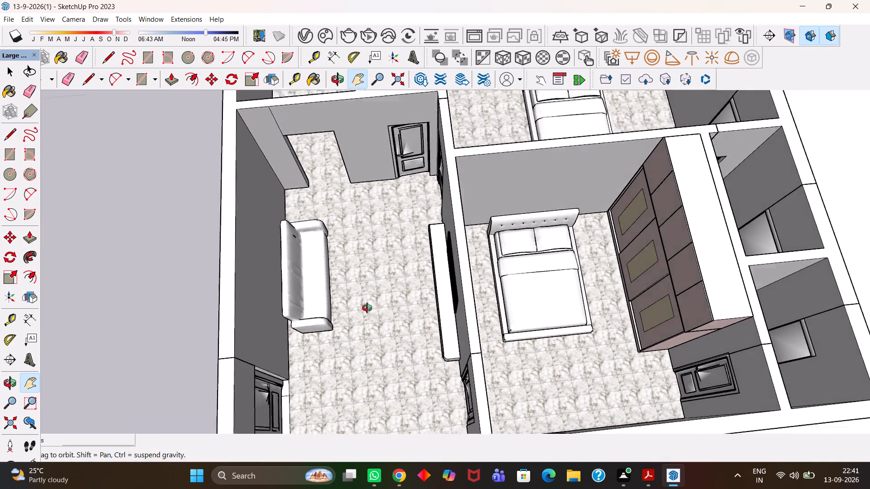
middle_click_drag(367, 308, 537, 280)
scroll(500, 297, "up", 3)
middle_click_drag(275, 319, 488, 278)
scroll(485, 284, "up", 5)
scroll(489, 275, "down", 8)
scroll(549, 319, "up", 7)
middle_click_drag(549, 319, 489, 301)
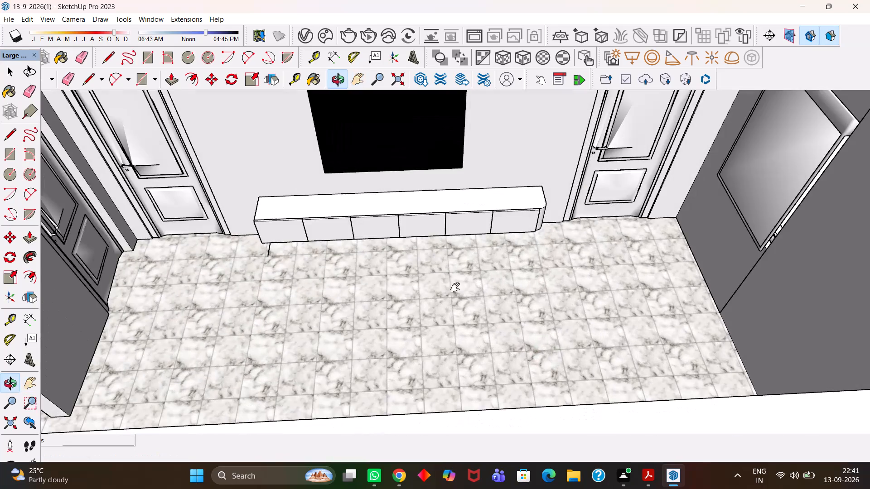
scroll(421, 292, "down", 13)
scroll(389, 218, "up", 10)
middle_click_drag(404, 194, 422, 285)
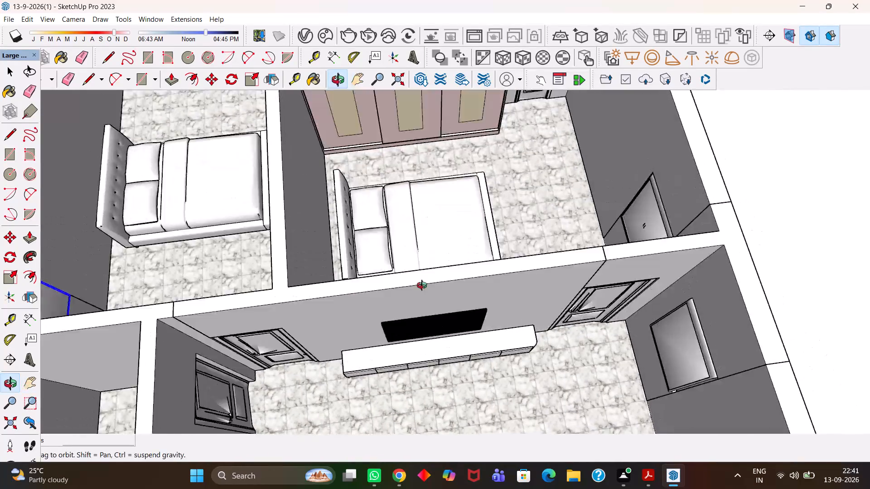
middle_click_drag(422, 285, 418, 307)
Inspect the bedroom's bed and sliding-door wardrobe, including the overhead cabinets and the windows behind it.
scroll(419, 307, "up", 3)
left_click_drag(389, 235, 437, 366)
scroll(437, 366, "down", 6)
scroll(459, 372, "up", 6)
middle_click_drag(479, 397, 411, 314)
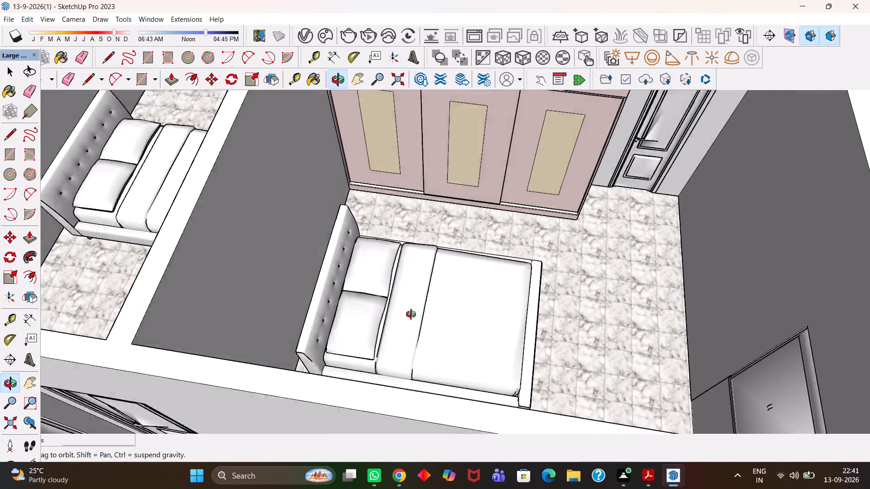
middle_click_drag(411, 314, 420, 281)
scroll(411, 314, "up", 1)
left_click_drag(428, 227, 459, 454)
scroll(435, 386, "down", 7)
scroll(435, 347, "up", 11)
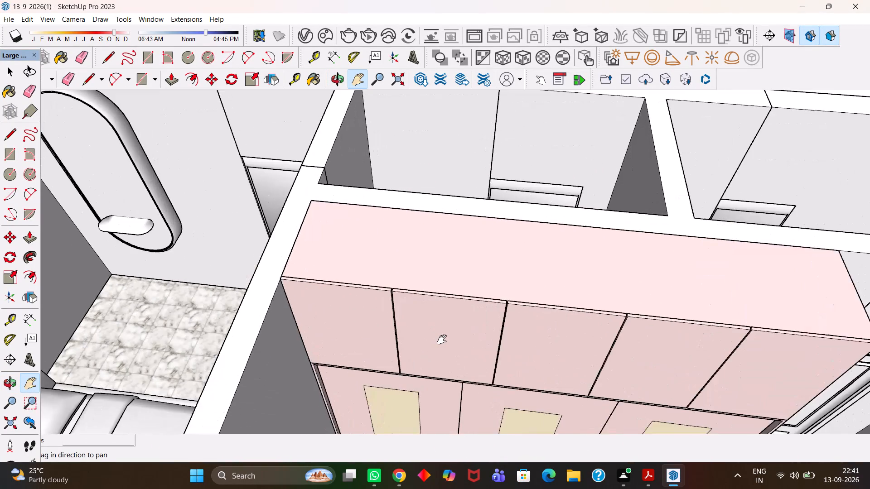
scroll(442, 339, "up", 6)
scroll(442, 339, "down", 6)
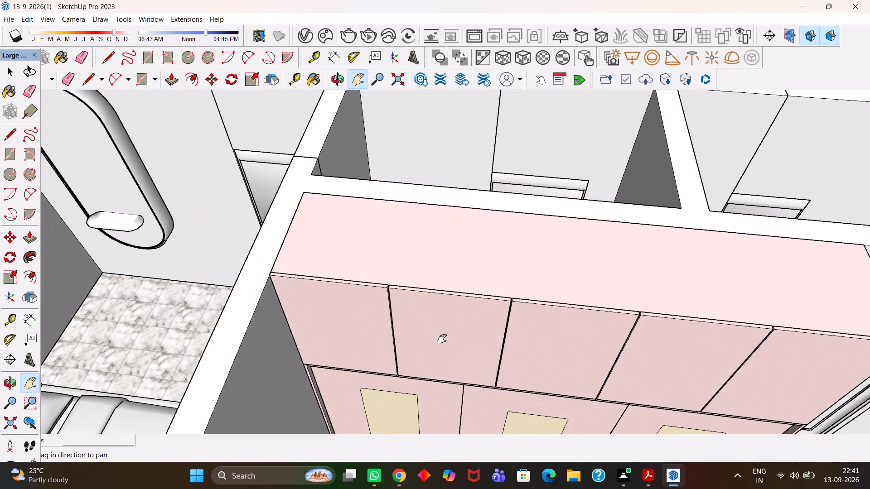
scroll(442, 339, "down", 5)
scroll(446, 296, "down", 8)
Review the furnished house from above and around, checking the rooms, windows and furniture layout.
middle_click_drag(378, 365, 382, 374)
scroll(378, 365, "up", 5)
scroll(330, 311, "down", 5)
middle_click_drag(315, 329, 329, 406)
scroll(325, 378, "up", 4)
left_click_drag(310, 381, 427, 271)
scroll(407, 284, "down", 5)
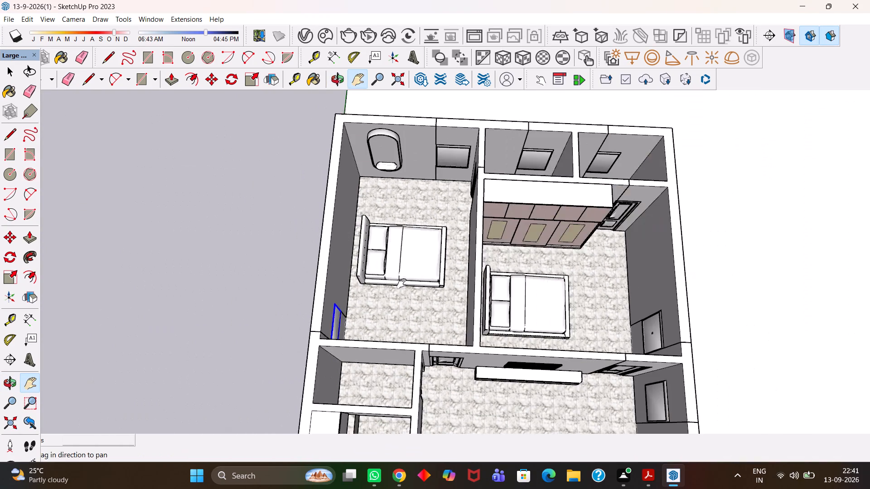
scroll(408, 281, "down", 3)
scroll(246, 312, "up", 3)
scroll(391, 306, "down", 4)
middle_click_drag(234, 297, 171, 292)
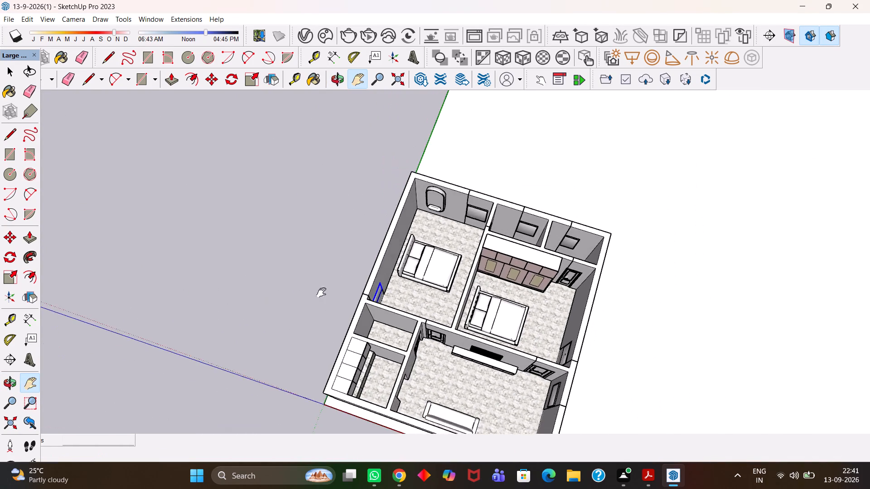
scroll(449, 292, "up", 2)
middle_click(469, 304)
middle_click_drag(466, 306, 91, 308)
scroll(96, 311, "up", 1)
scroll(379, 293, "up", 4)
scroll(379, 292, "down", 6)
scroll(359, 371, "up", 1)
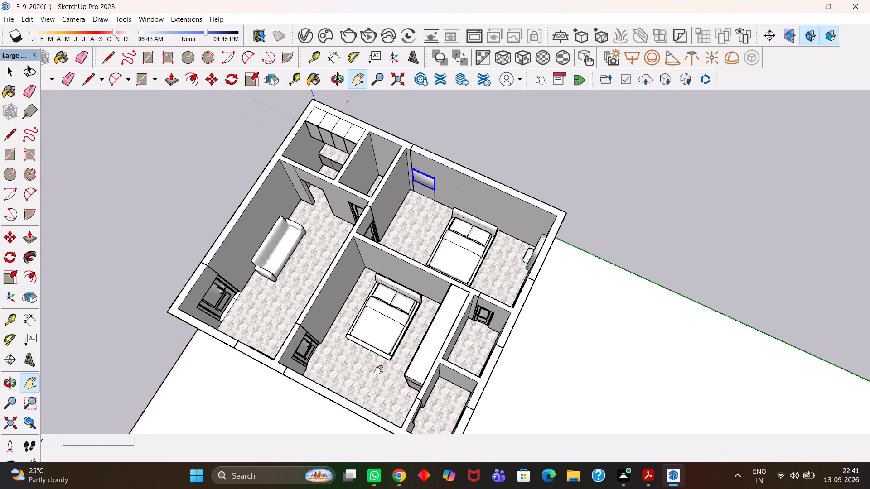
scroll(378, 370, "up", 3)
scroll(360, 332, "down", 4)
middle_click_drag(300, 355, 438, 305)
scroll(448, 290, "up", 4)
middle_click_drag(451, 287, 457, 267)
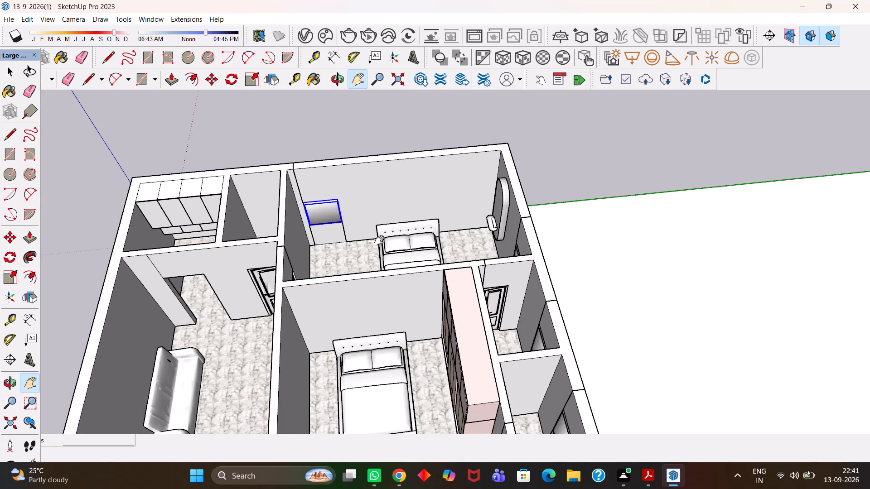
scroll(379, 240, "down", 5)
left_click_drag(365, 310, 427, 264)
middle_click_drag(440, 293, 425, 306)
scroll(424, 305, "up", 2)
scroll(428, 308, "down", 4)
left_click_drag(428, 291, 420, 356)
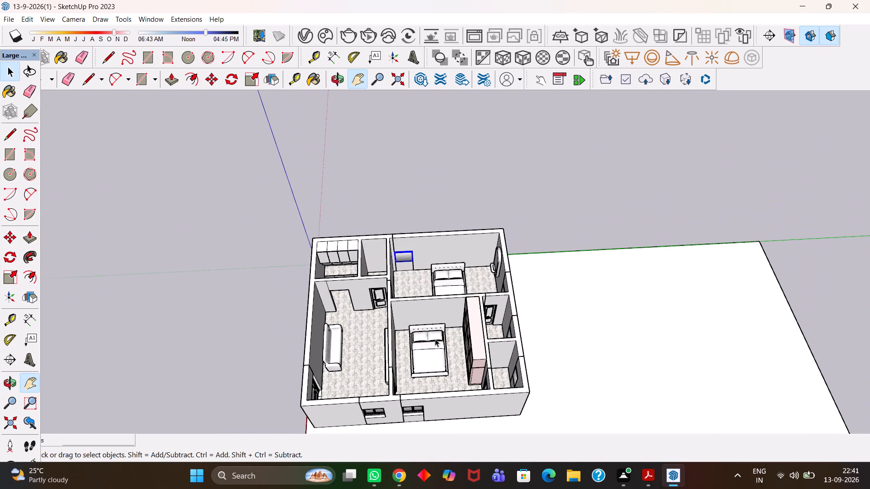
Deselect the side-window shutter.
key("space")
left_click(559, 197)
Review the complete house again, checking the front windows and the furniture layout from the front and above.
key("h")
scroll(445, 338, "up", 5)
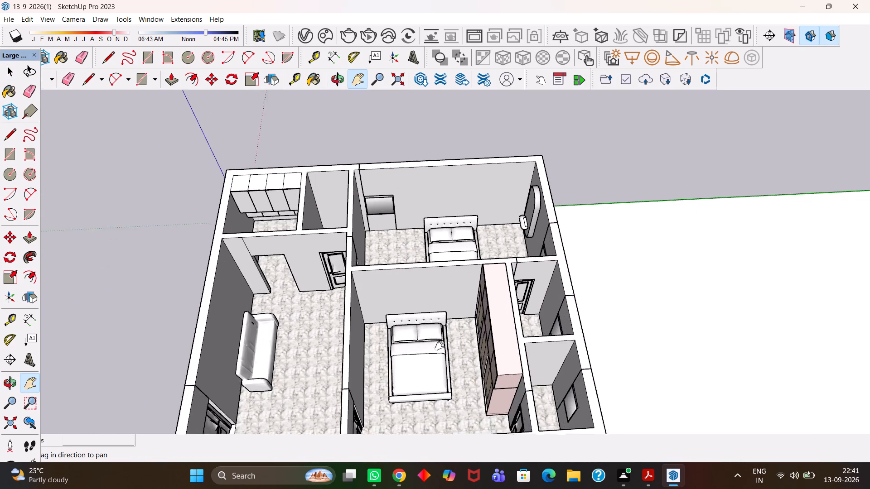
scroll(440, 345, "up", 1)
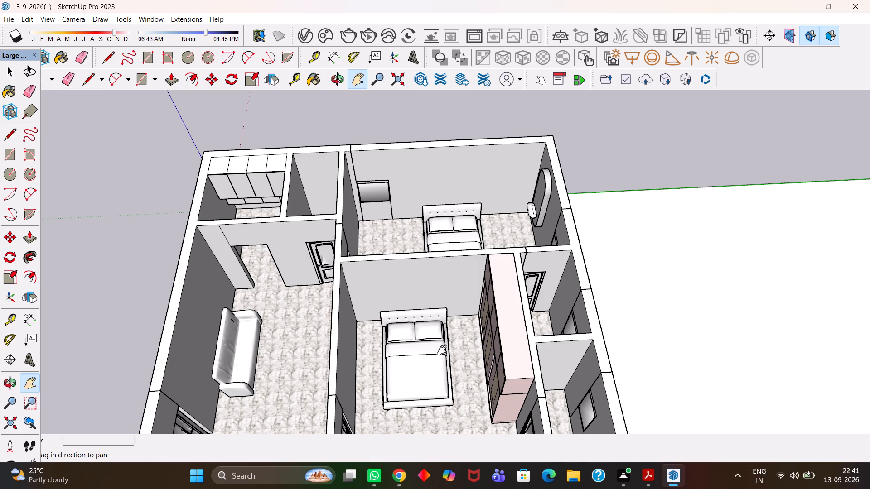
scroll(398, 309, "down", 4)
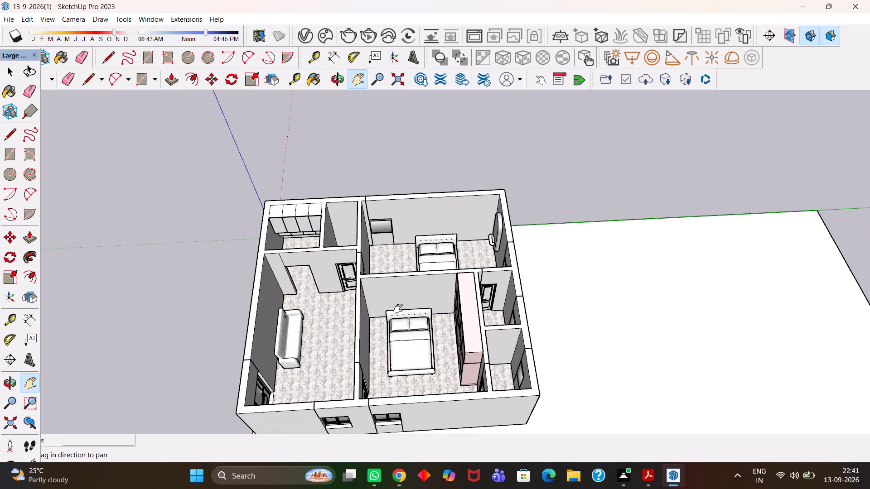
scroll(398, 309, "up", 3)
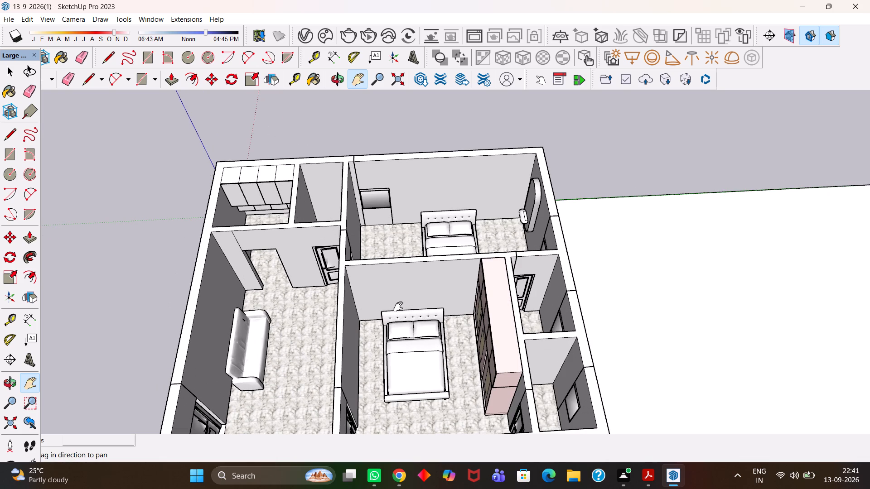
scroll(398, 307, "up", 5)
scroll(398, 305, "down", 11)
scroll(407, 332, "up", 6)
left_click_drag(407, 337, 475, 274)
scroll(465, 288, "down", 5)
scroll(462, 333, "up", 3)
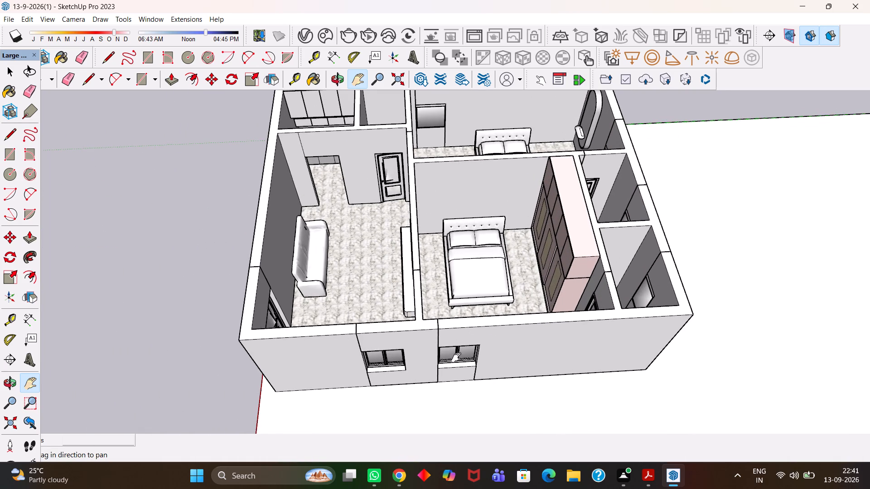
middle_click_drag(459, 370, 458, 385)
middle_click(462, 384)
middle_click(462, 386)
scroll(458, 285, "down", 3)
middle_click(464, 349)
scroll(464, 366, "up", 1)
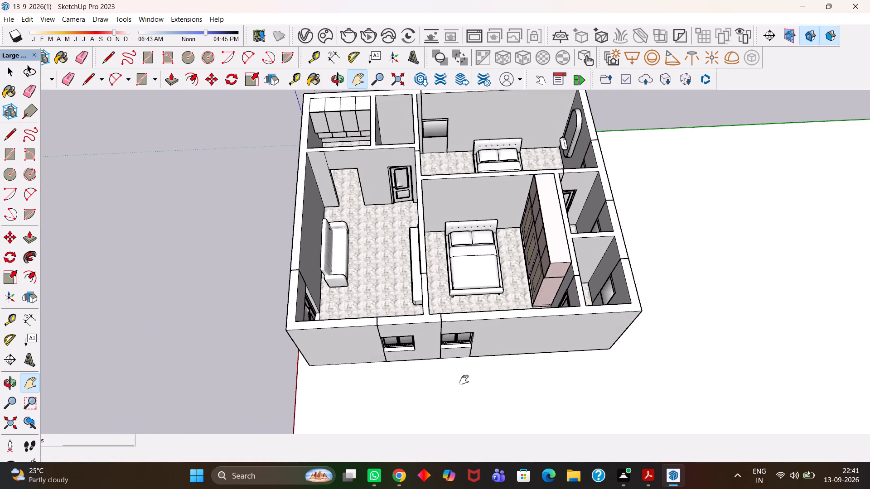
scroll(464, 380, "up", 2)
middle_click_drag(464, 391, 464, 398)
middle_click_drag(450, 336, 435, 411)
scroll(464, 410, "up", 1)
left_click_drag(466, 255, 458, 389)
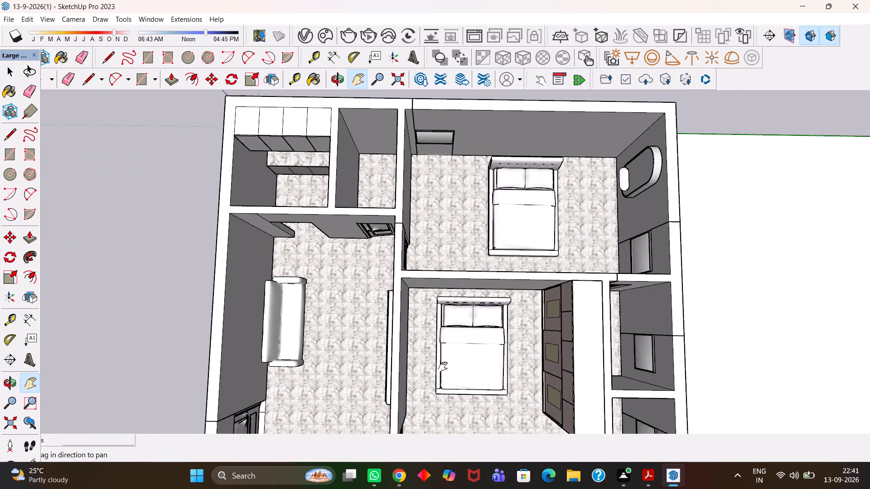
scroll(436, 355, "down", 4)
middle_click_drag(445, 364, 450, 375)
scroll(450, 375, "up", 3)
scroll(449, 363, "down", 3)
left_click_drag(455, 374, 450, 353)
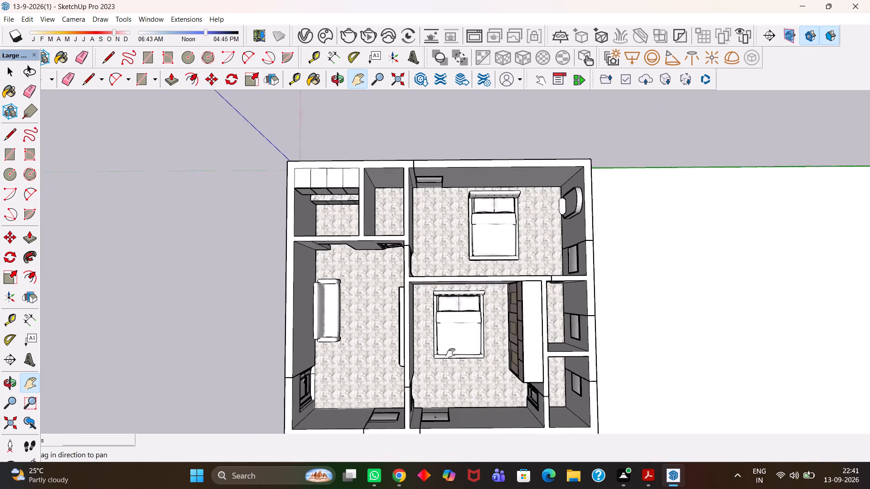
Review the floor layout from above, checking the central bedroom's bed and wardrobe, the living room sofa and the rear bedroom.
left_click_drag(450, 353, 434, 315)
scroll(434, 315, "up", 2)
scroll(434, 315, "down", 2)
scroll(433, 315, "up", 1)
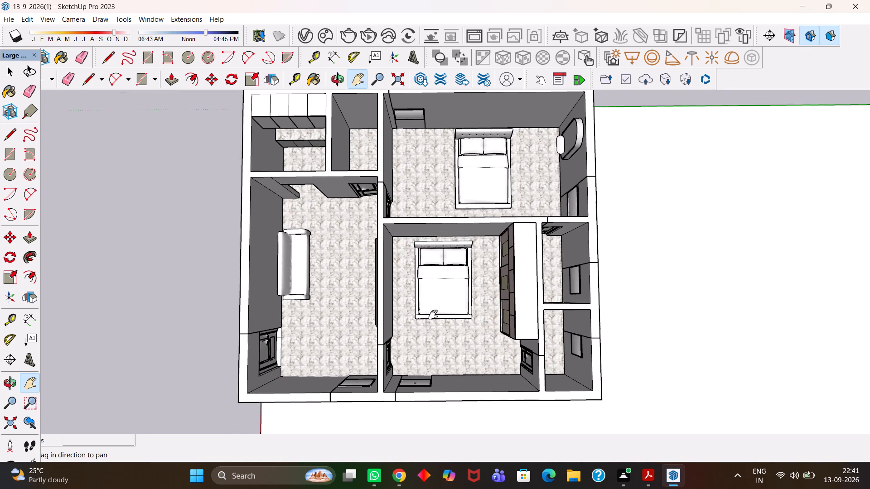
scroll(433, 314, "up", 4)
scroll(433, 314, "down", 2)
scroll(433, 315, "up", 3)
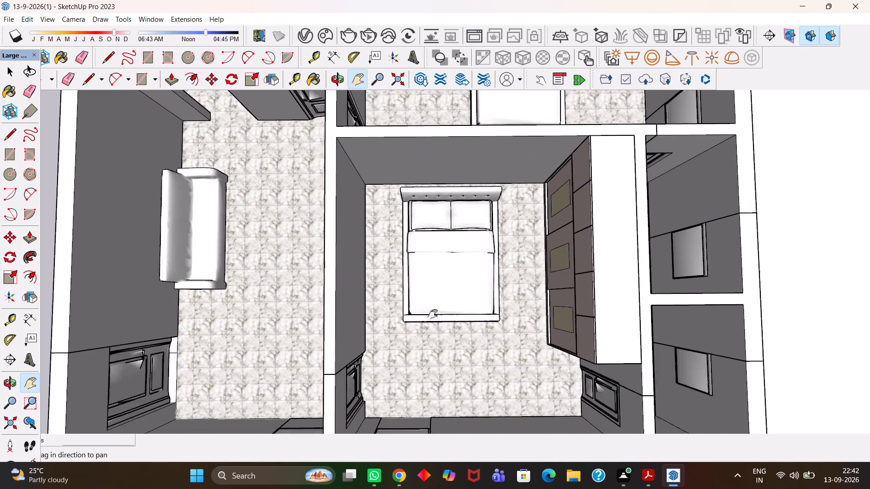
scroll(433, 314, "up", 2)
scroll(433, 313, "down", 5)
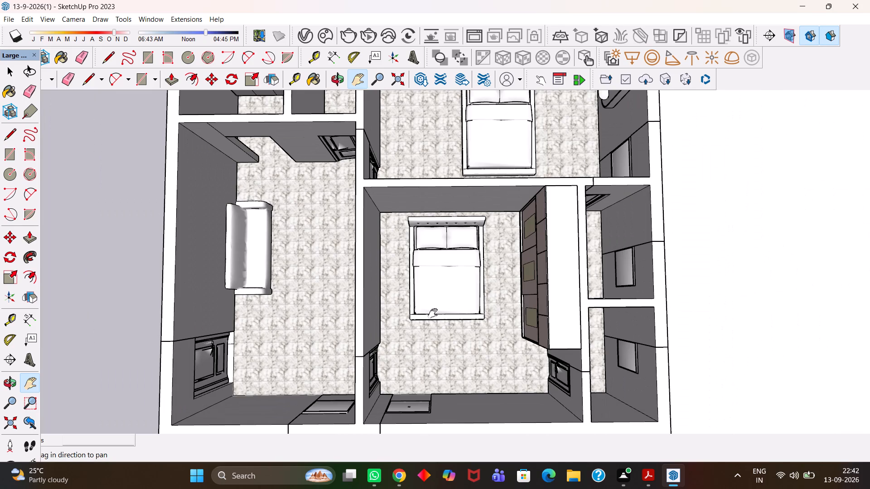
scroll(433, 313, "up", 5)
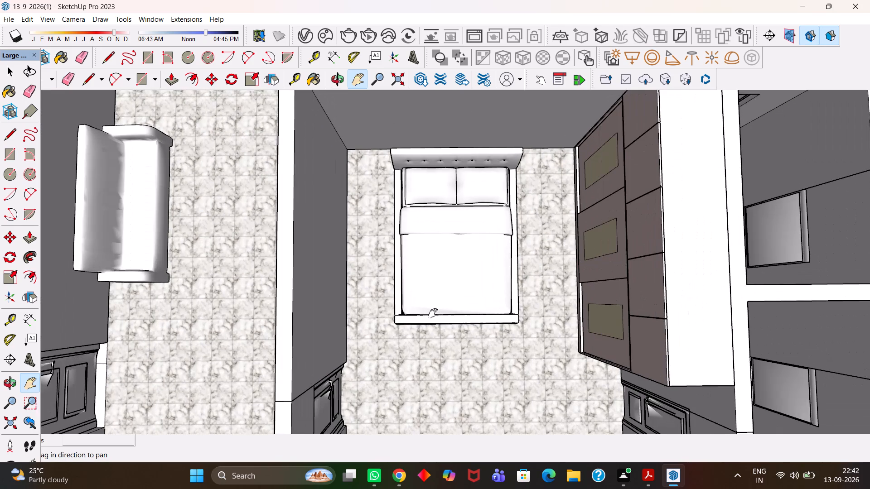
scroll(433, 313, "down", 5)
left_click_drag(515, 257, 409, 295)
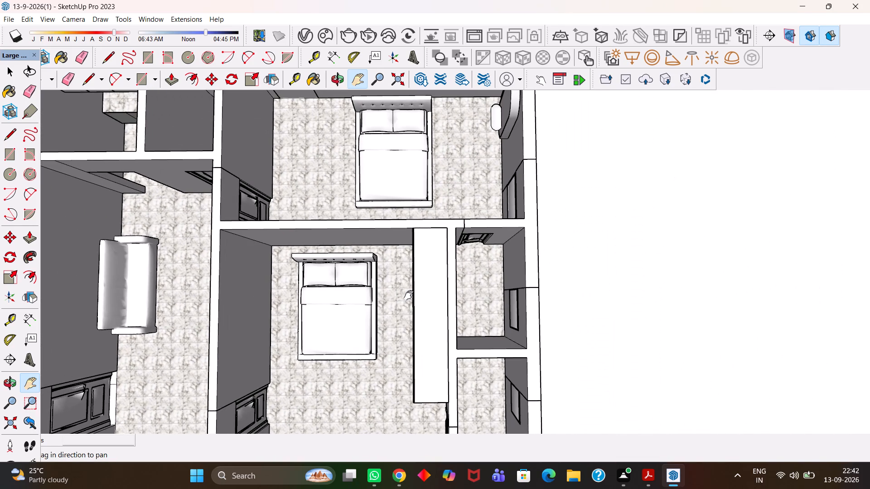
left_click_drag(347, 293, 466, 253)
left_click_drag(425, 211, 444, 333)
scroll(450, 283, "down", 2)
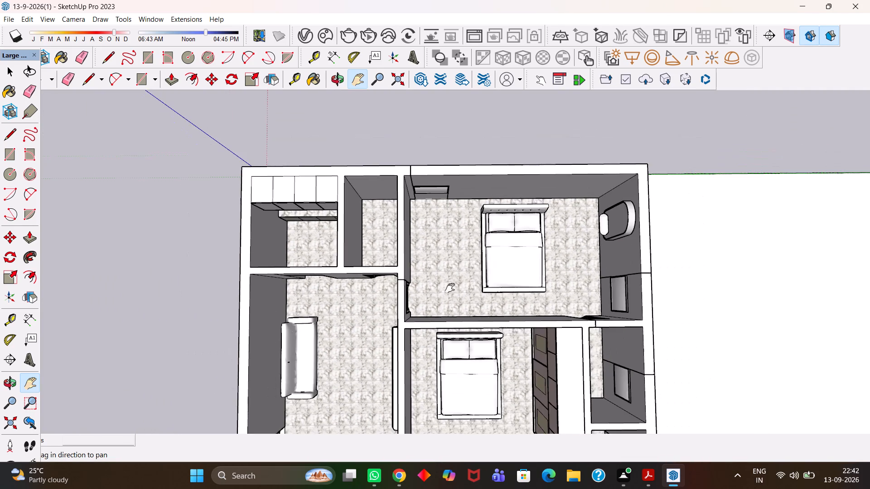
left_click_drag(460, 333, 459, 259)
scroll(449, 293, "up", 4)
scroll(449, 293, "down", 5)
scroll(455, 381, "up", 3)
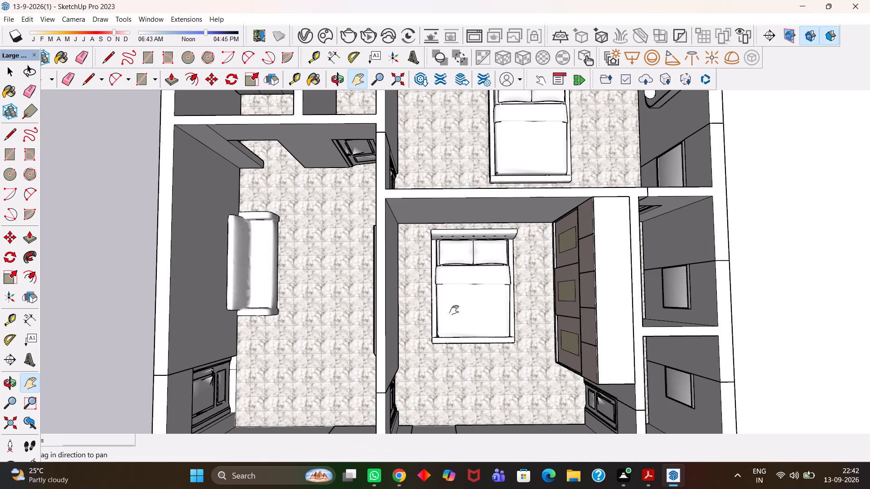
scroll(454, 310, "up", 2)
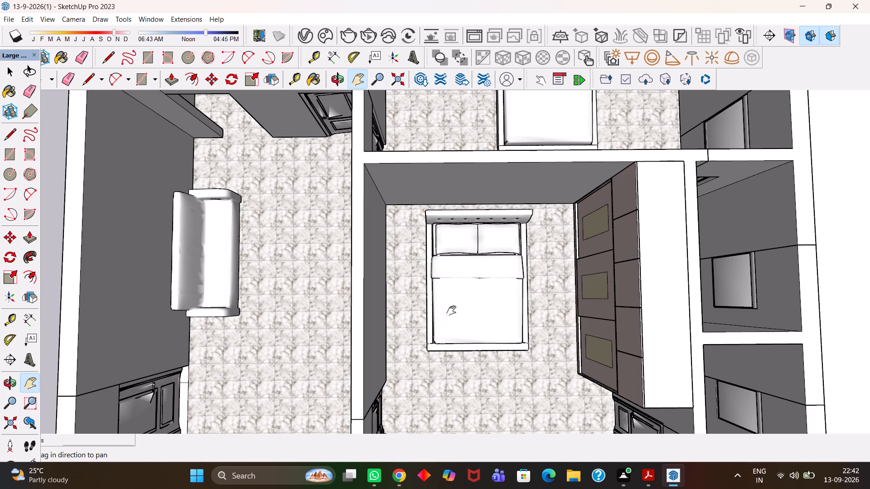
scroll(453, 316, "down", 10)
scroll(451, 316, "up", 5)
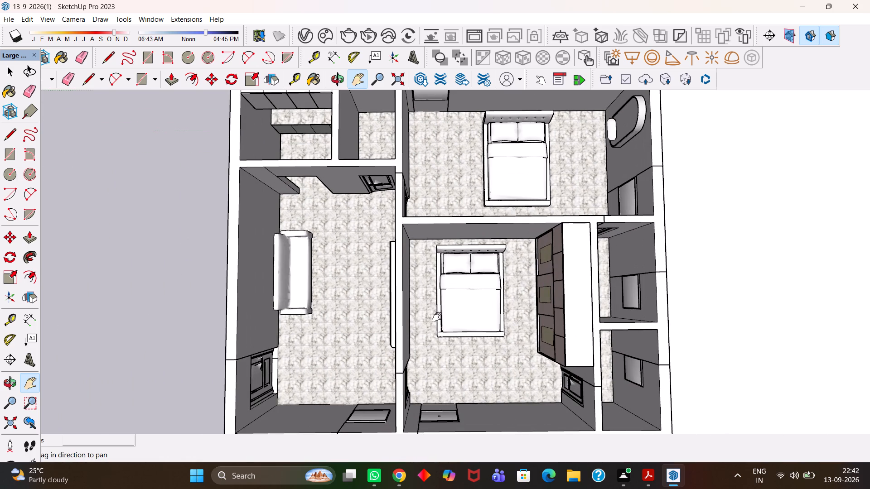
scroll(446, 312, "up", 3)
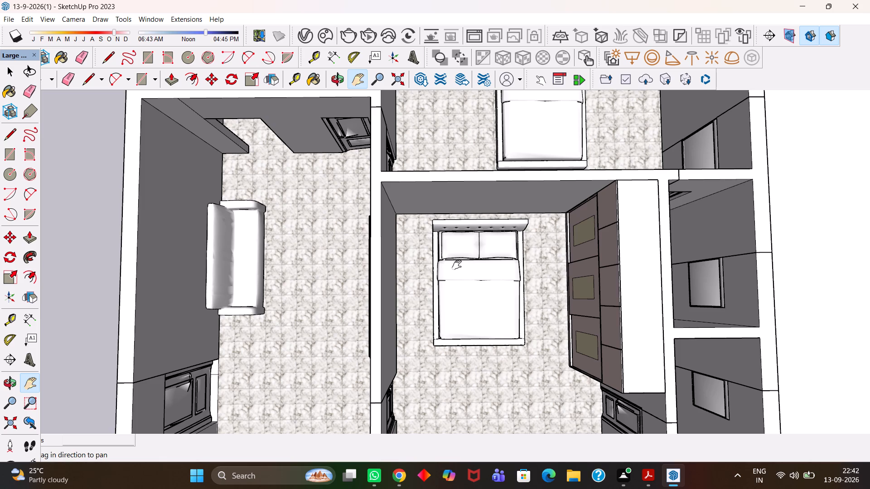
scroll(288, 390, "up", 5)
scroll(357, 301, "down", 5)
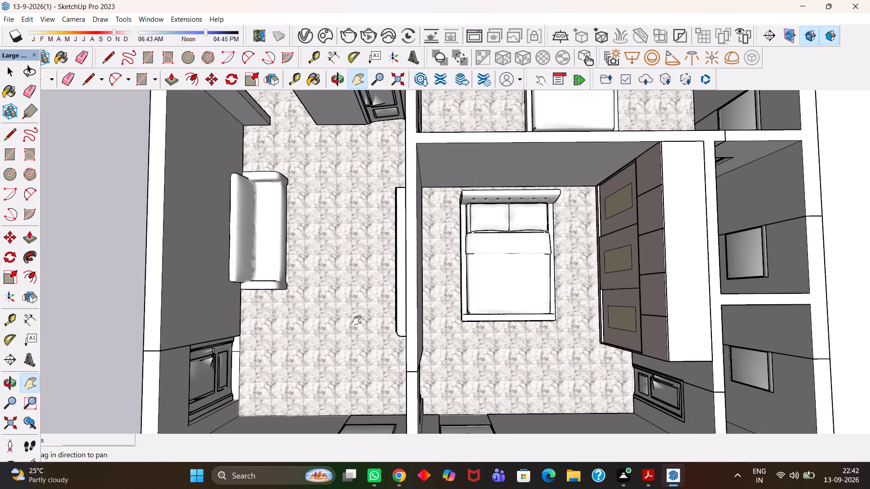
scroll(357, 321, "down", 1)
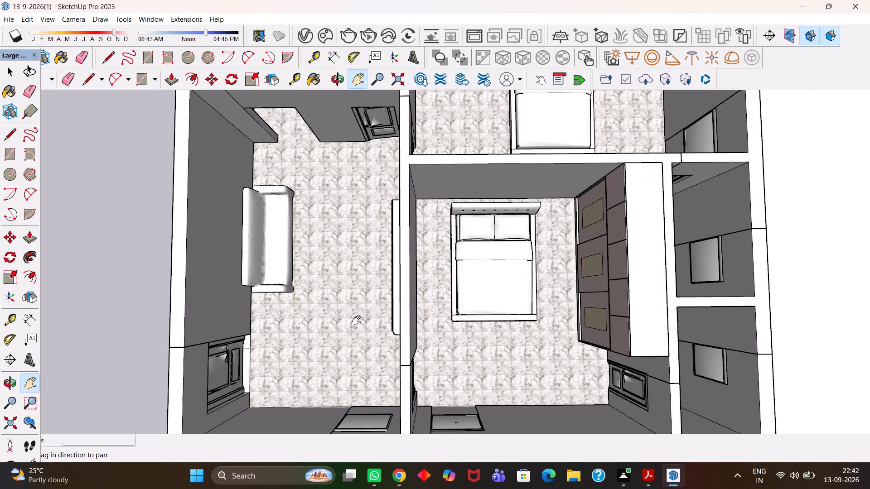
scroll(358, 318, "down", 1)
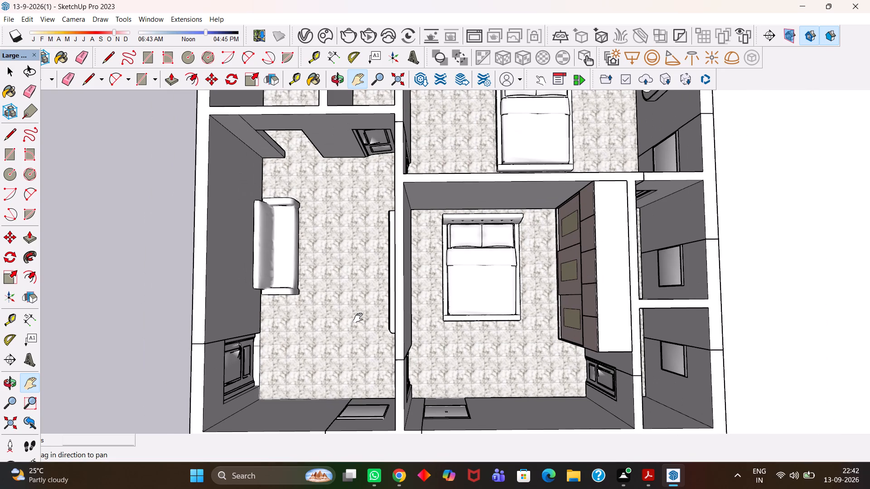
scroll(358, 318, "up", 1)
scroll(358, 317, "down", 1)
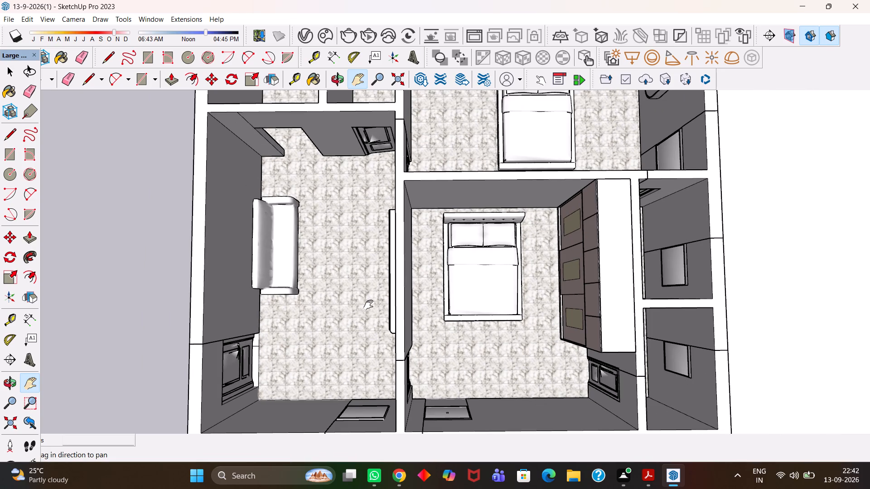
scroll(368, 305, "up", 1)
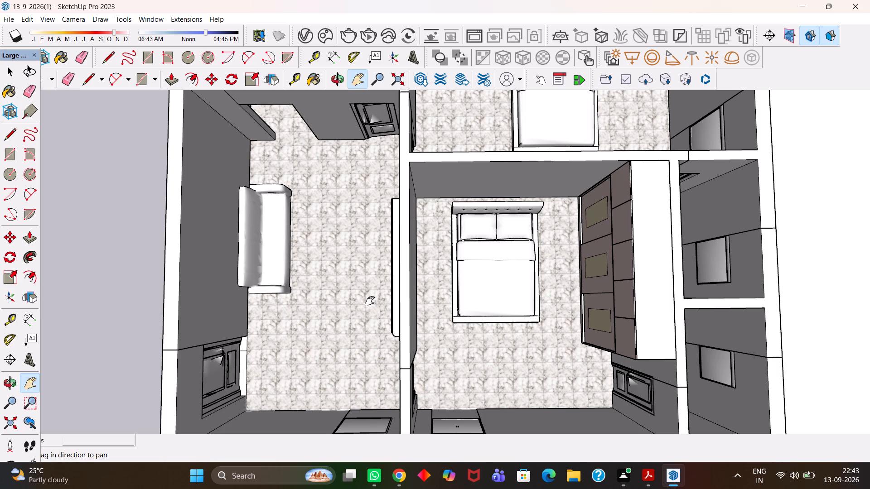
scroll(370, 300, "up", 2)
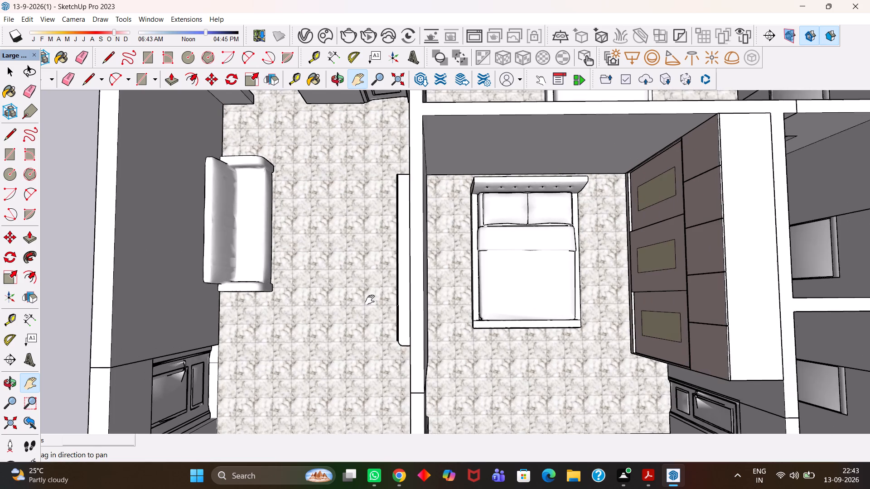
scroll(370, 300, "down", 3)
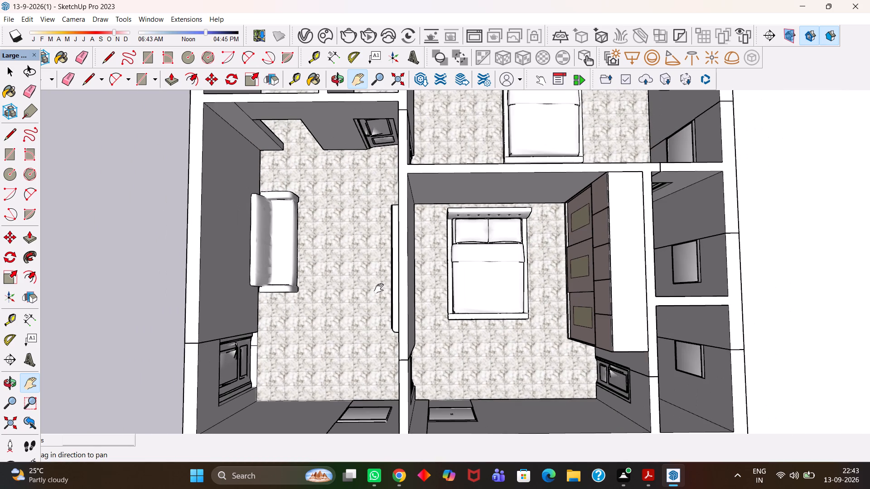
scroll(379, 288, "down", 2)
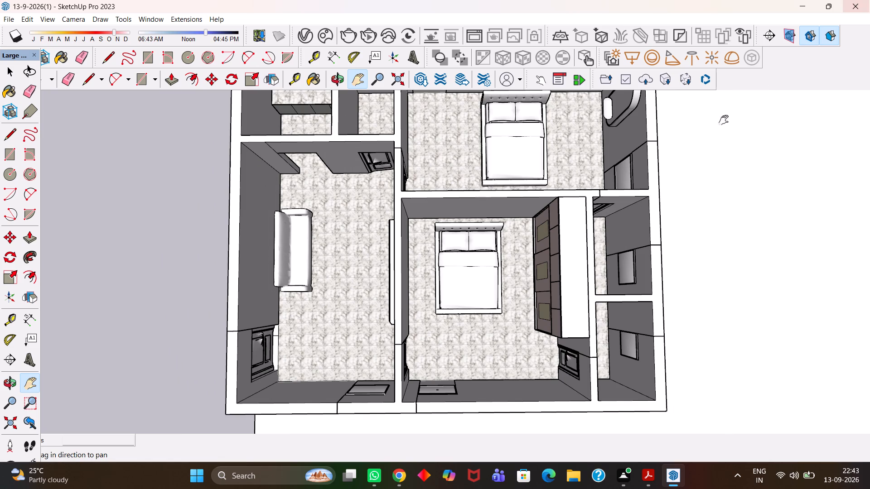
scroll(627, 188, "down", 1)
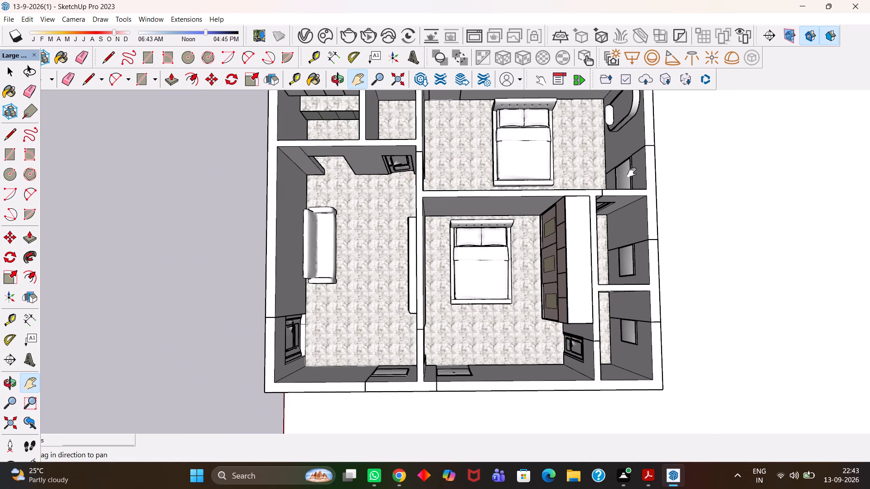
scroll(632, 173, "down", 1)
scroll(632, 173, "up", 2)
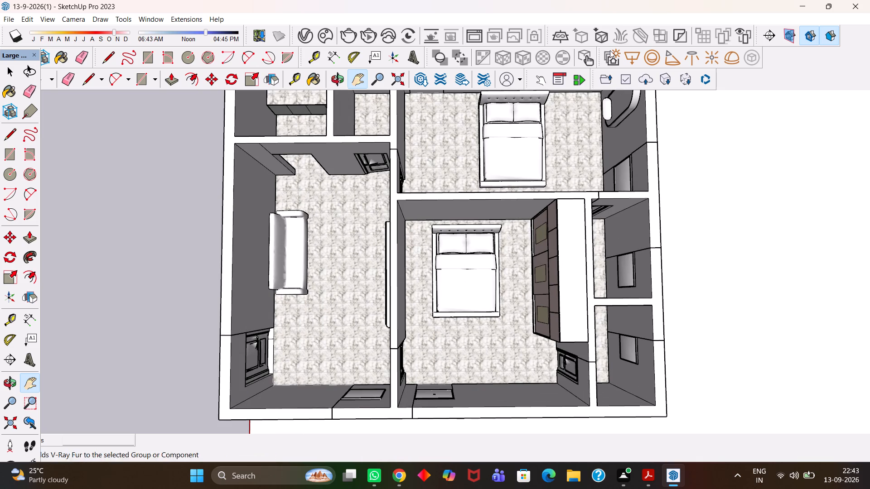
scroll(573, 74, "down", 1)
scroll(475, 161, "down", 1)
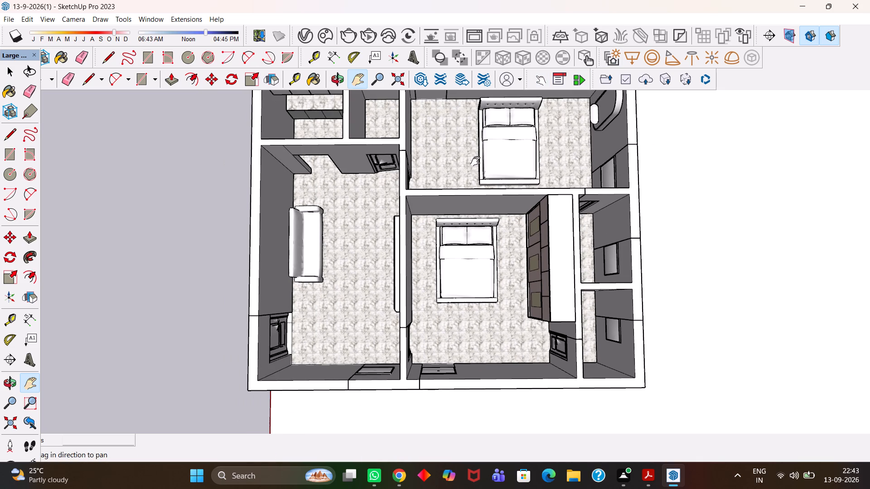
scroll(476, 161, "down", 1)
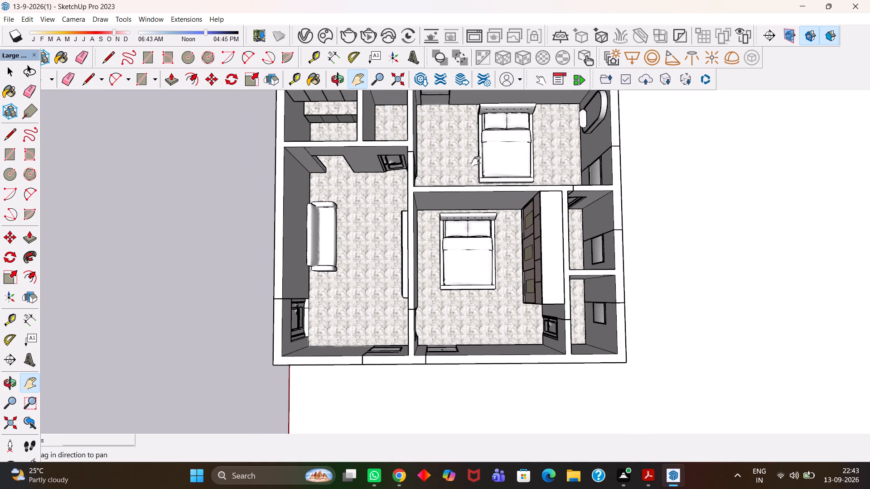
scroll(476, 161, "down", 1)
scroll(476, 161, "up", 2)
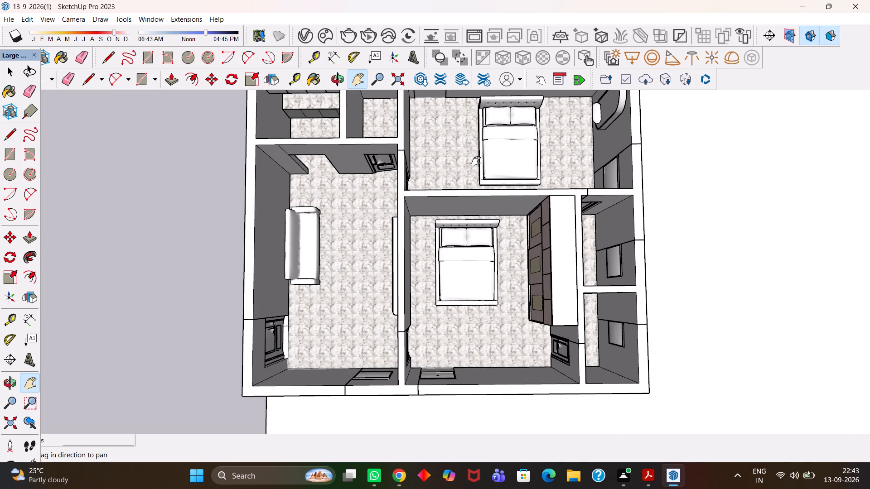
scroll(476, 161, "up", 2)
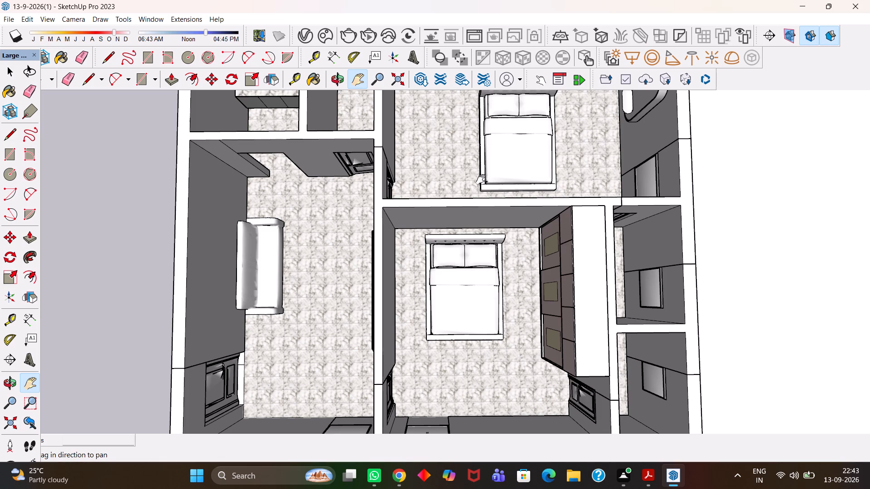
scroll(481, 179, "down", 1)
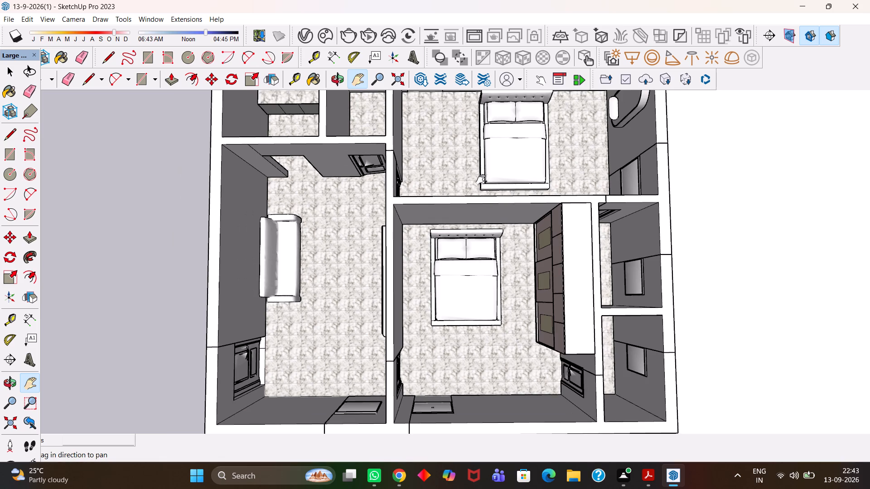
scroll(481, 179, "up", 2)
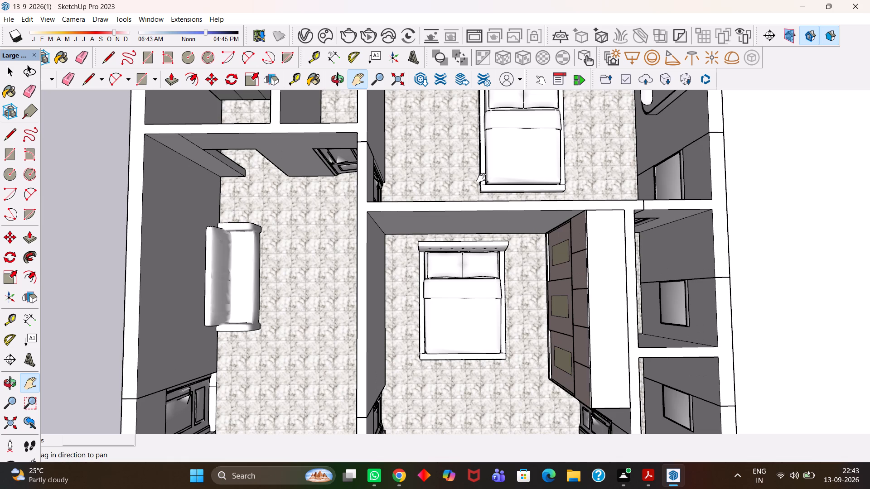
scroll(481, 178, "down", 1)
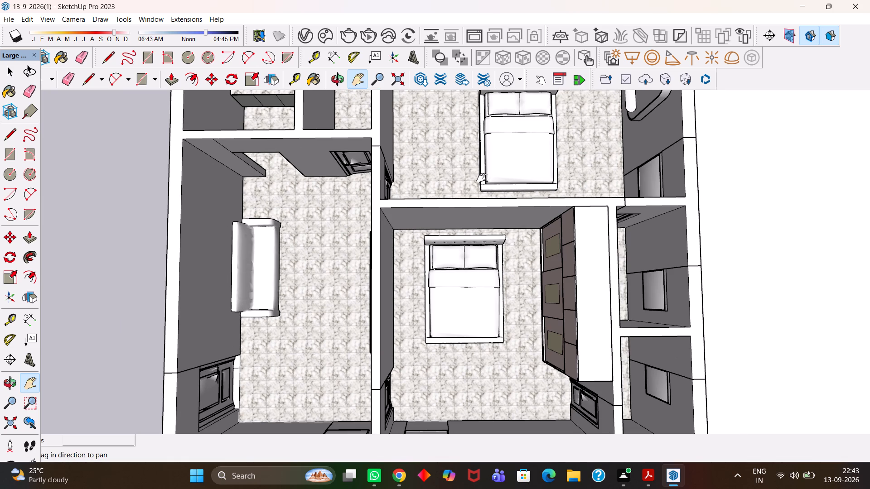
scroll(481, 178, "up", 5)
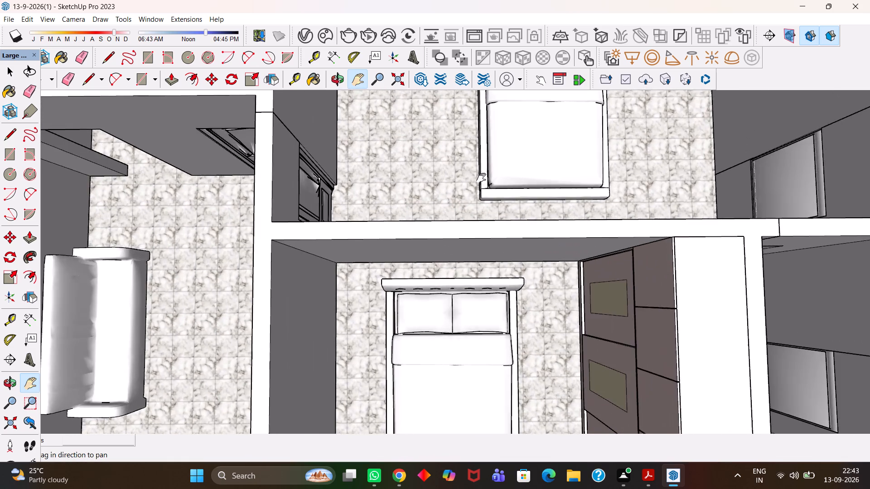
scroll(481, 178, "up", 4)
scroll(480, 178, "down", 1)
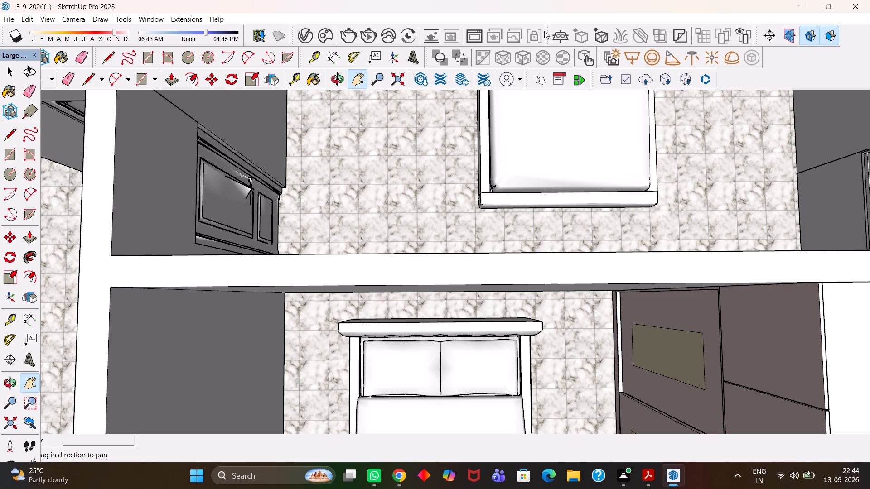
Inspect the house from above and the front, checking the living room sofa, the bedroom's bed and wardrobe, and the front windows.
scroll(563, 250, "down", 10)
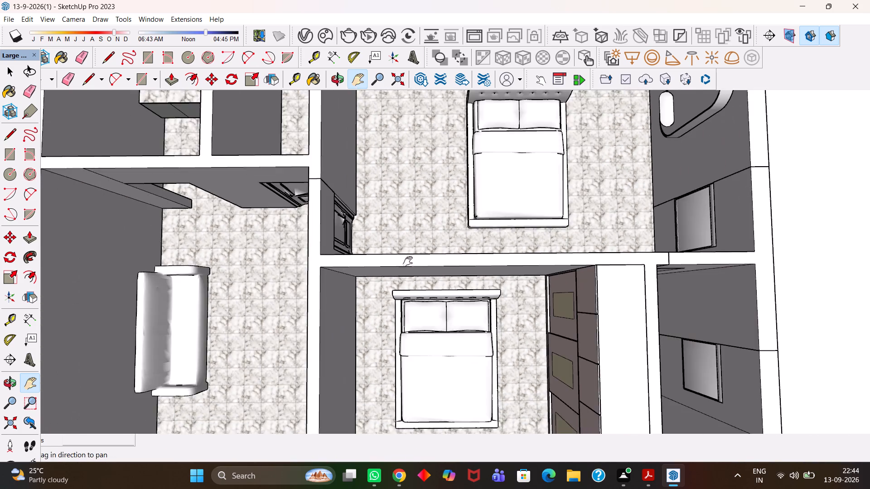
scroll(408, 261, "down", 6)
middle_click_drag(445, 312, 421, 283)
middle_click(443, 212)
scroll(444, 212, "up", 8)
scroll(431, 258, "down", 10)
scroll(428, 314, "up", 1)
middle_click_drag(428, 314, 417, 278)
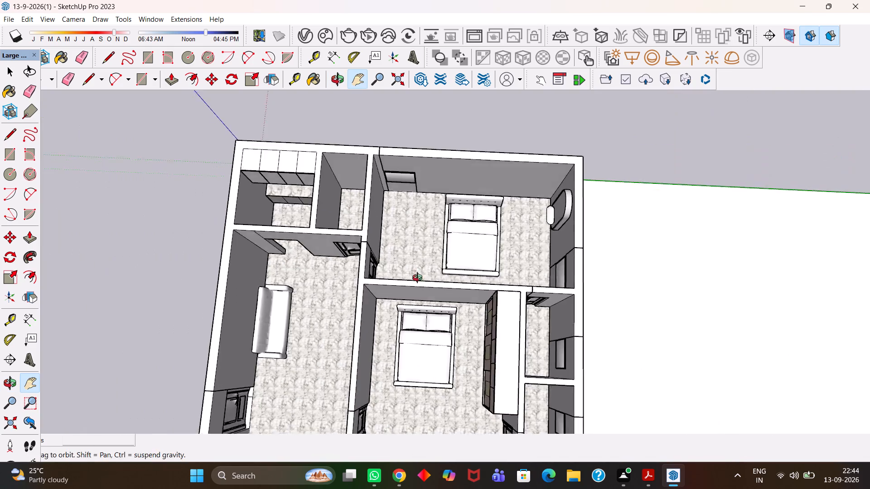
middle_click_drag(417, 278, 444, 210)
scroll(444, 210, "up", 5)
scroll(444, 210, "down", 7)
left_click_drag(421, 279, 480, 212)
scroll(480, 212, "up", 6)
scroll(480, 212, "down", 2)
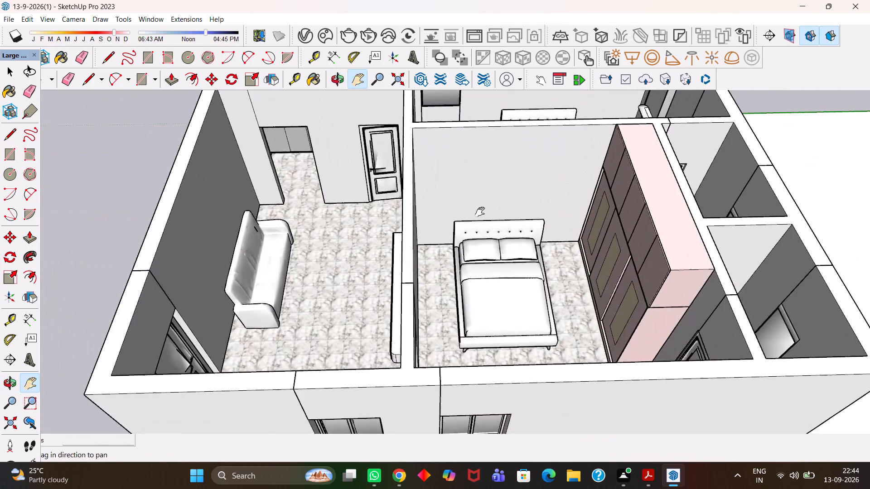
scroll(480, 212, "down", 2)
scroll(479, 230, "up", 5)
scroll(479, 229, "down", 6)
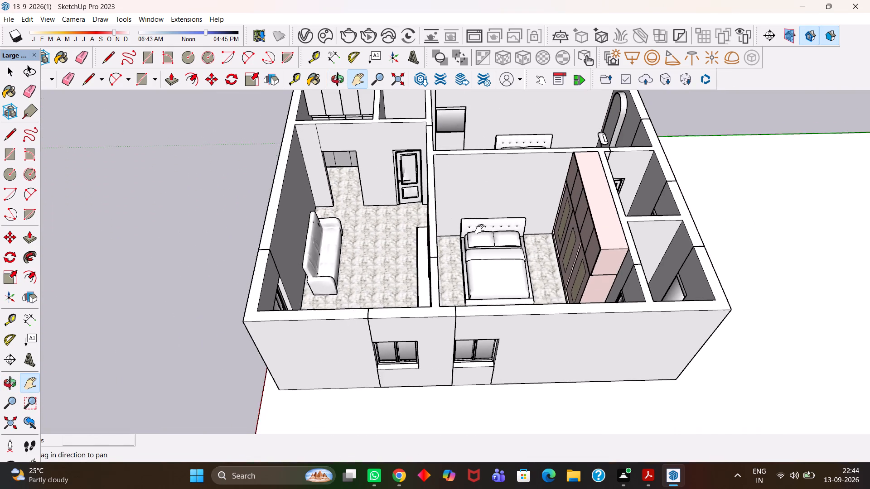
left_click_drag(503, 206, 489, 258)
scroll(489, 253, "up", 5)
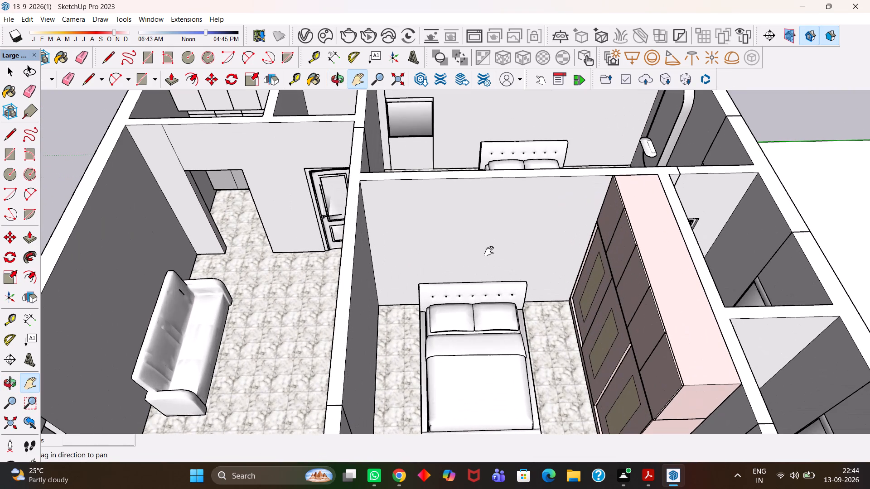
key("h")
scroll(486, 235, "up", 4)
scroll(486, 234, "down", 5)
key("h")
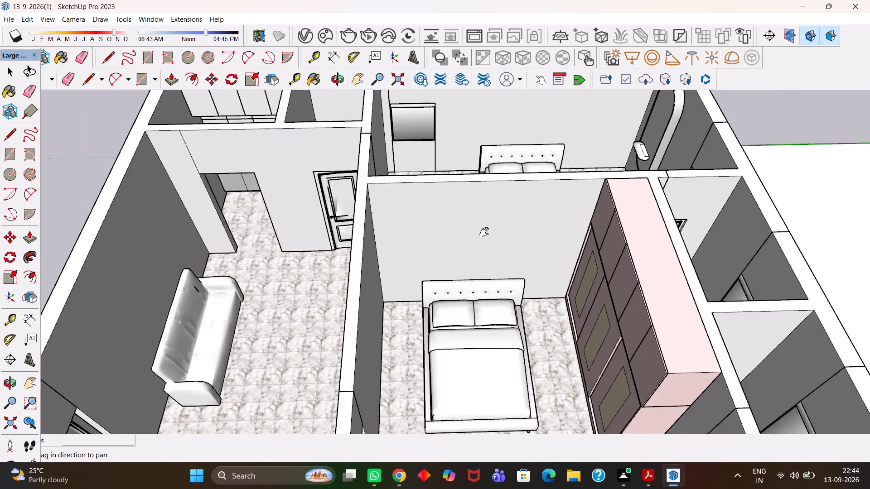
Inspect the rear bedroom from above, checking its bed, window openings and oval wall mirror.
scroll(484, 232, "up", 5)
middle_click_drag(484, 232, 483, 276)
key("h")
middle_click_drag(384, 277, 559, 235)
scroll(551, 244, "up", 1)
key("h")
scroll(559, 235, "down", 2)
left_click_drag(573, 208, 470, 332)
middle_click_drag(483, 297, 444, 306)
key("h")
scroll(419, 308, "down", 3)
left_click_drag(430, 255, 454, 307)
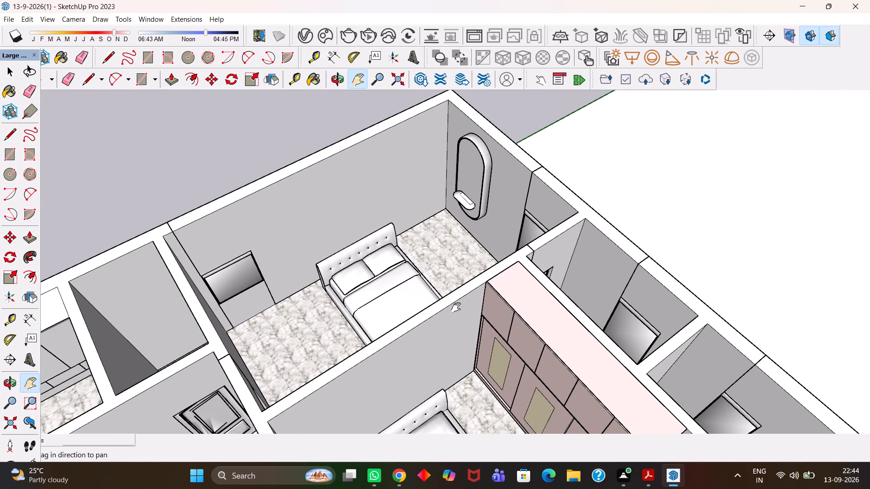
key("h")
scroll(434, 296, "down", 3)
middle_click_drag(431, 268, 342, 310)
scroll(355, 309, "up", 4)
key("h")
left_click_drag(357, 251, 490, 258)
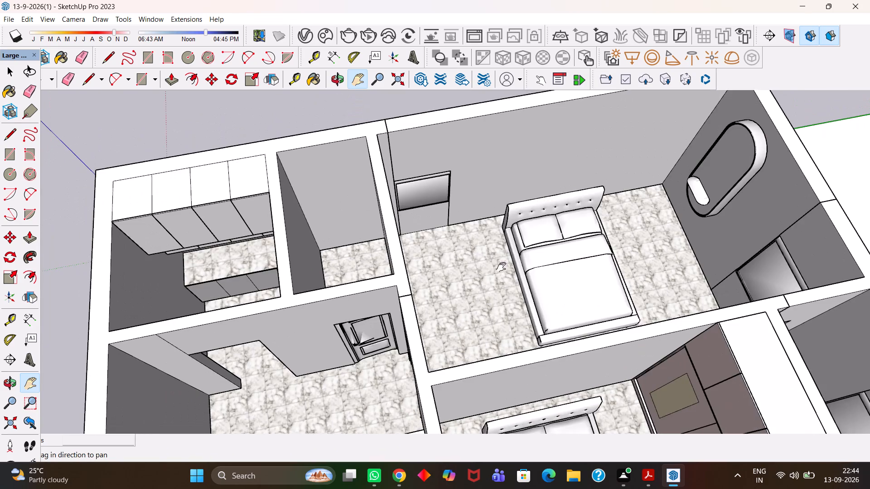
scroll(520, 282, "down", 3)
middle_click_drag(552, 269, 490, 229)
scroll(490, 229, "up", 1)
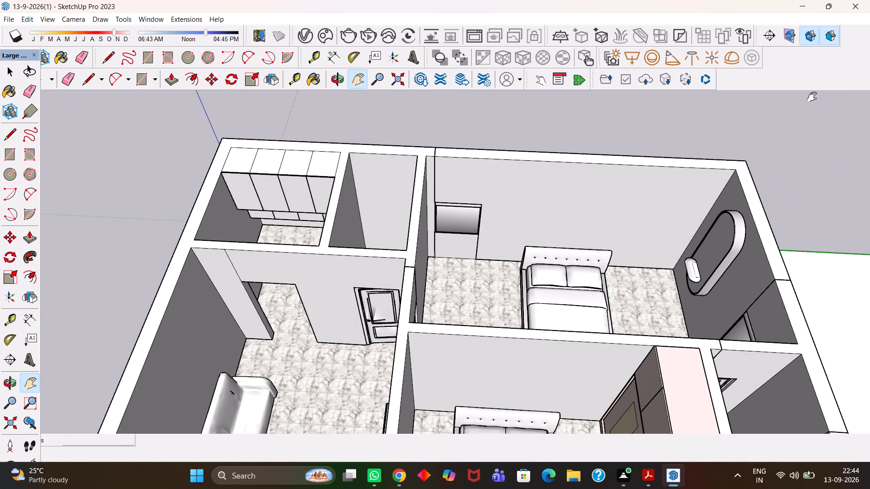
left_click_drag(465, 297, 512, 292)
middle_click_drag(407, 297, 528, 306)
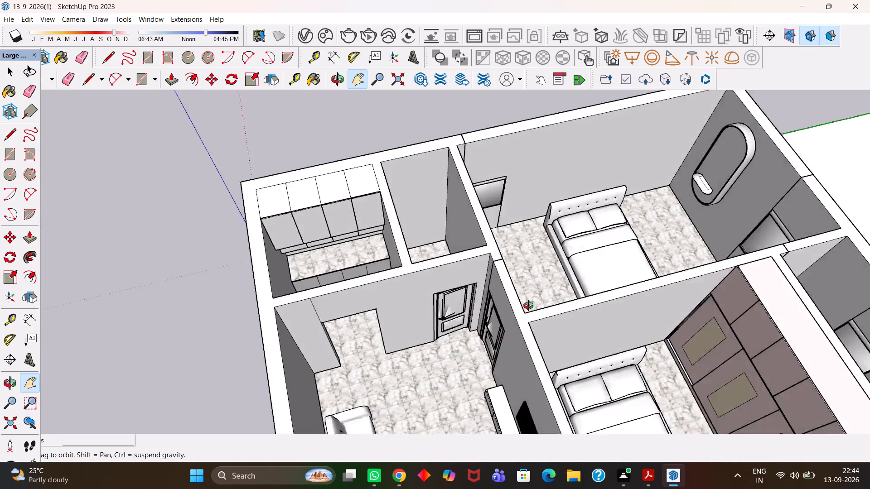
Examine the kitchen's wall cabinets, marble counter and base cabinets, and the small room beside it.
middle_click_drag(528, 306, 532, 290)
scroll(532, 290, "up", 2)
key("h")
scroll(426, 289, "down", 5)
scroll(420, 233, "up", 2)
left_click_drag(392, 246, 411, 299)
scroll(326, 313, "up", 3)
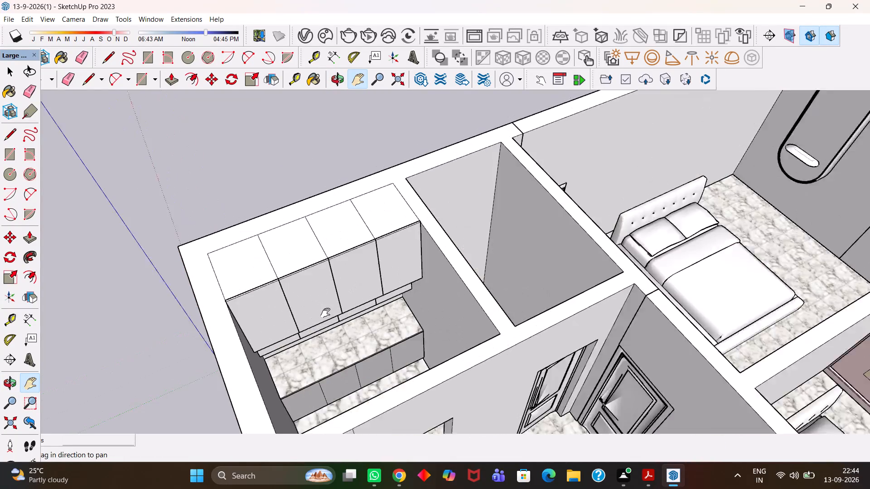
scroll(325, 313, "up", 7)
middle_click_drag(376, 344, 329, 361)
scroll(317, 304, "up", 1)
scroll(333, 365, "up", 2)
key("h")
scroll(324, 356, "down", 6)
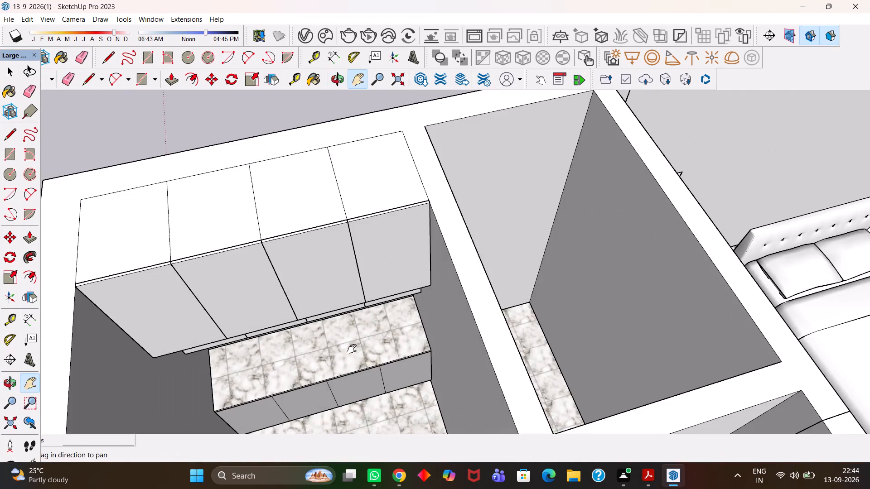
left_click_drag(486, 308, 332, 291)
scroll(339, 293, "down", 5)
key("h")
middle_click_drag(504, 278, 428, 247)
scroll(428, 247, "up", 4)
key("h")
scroll(426, 249, "down", 7)
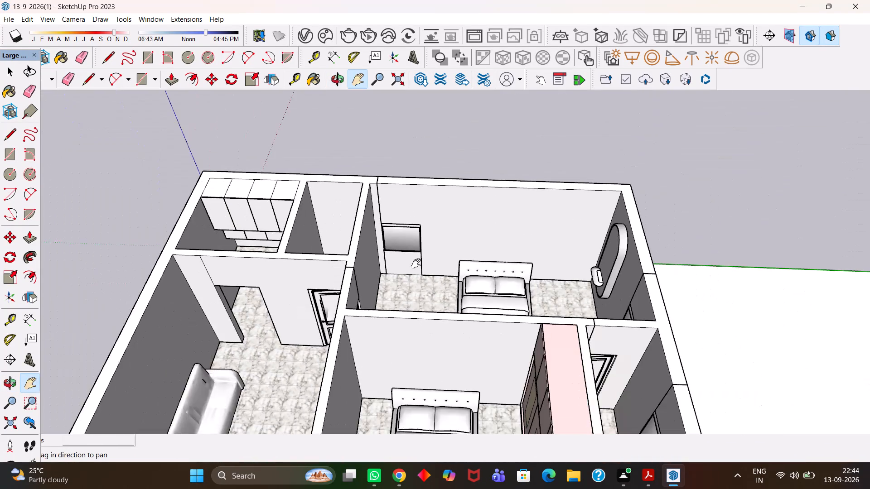
Check the central bedroom's bed and wardrobe, and the living room's sofa, TV unit and wall-mounted television.
scroll(439, 324, "up", 2)
left_click_drag(447, 341, 424, 173)
scroll(394, 159, "down", 5)
scroll(424, 184, "up", 6)
middle_click_drag(446, 245, 454, 307)
key("h")
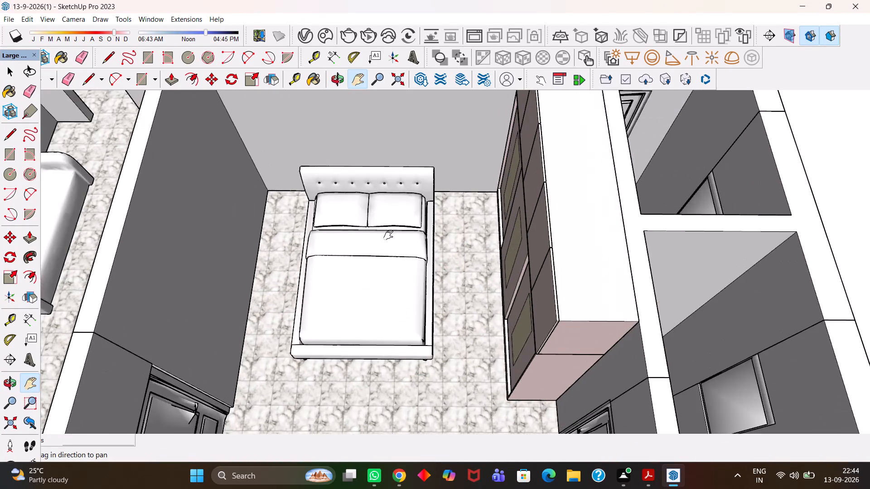
scroll(388, 234, "down", 6)
middle_click_drag(398, 274, 406, 307)
scroll(406, 304, "up", 5)
key("h")
left_click_drag(343, 271, 540, 278)
key("h")
left_click_drag(290, 219, 537, 220)
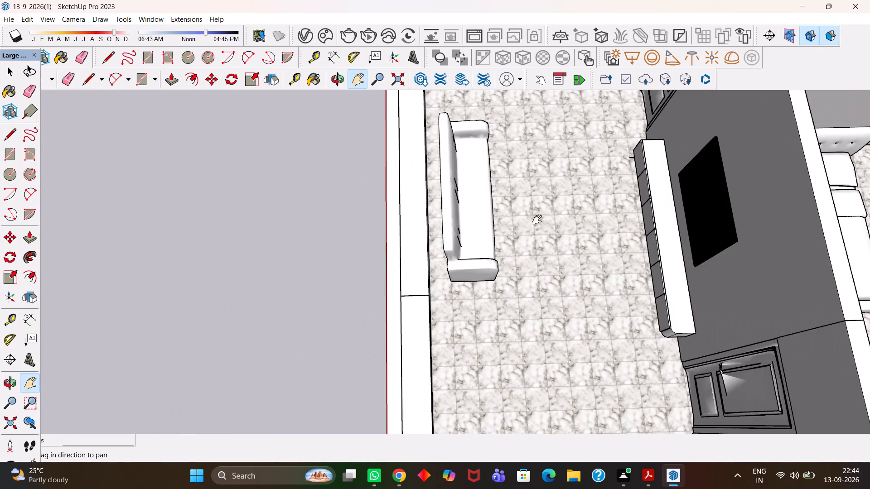
scroll(529, 226, "down", 6)
left_click_drag(599, 234, 280, 204)
scroll(352, 199, "down", 5)
Review the floor layout from above and examine the rear bedroom's bed and marble floor.
key("h")
left_click_drag(367, 154, 439, 328)
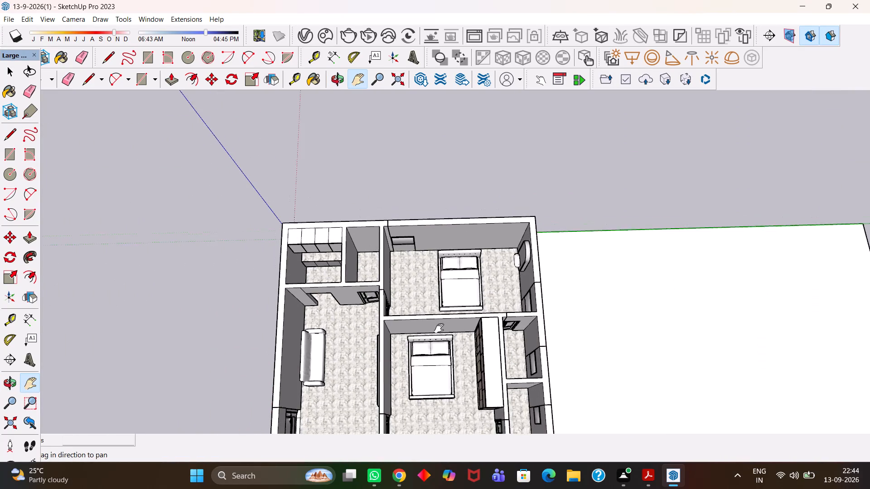
left_click_drag(439, 328, 439, 324)
scroll(429, 306, "up", 9)
left_click_drag(416, 280, 448, 248)
scroll(449, 245, "down", 5)
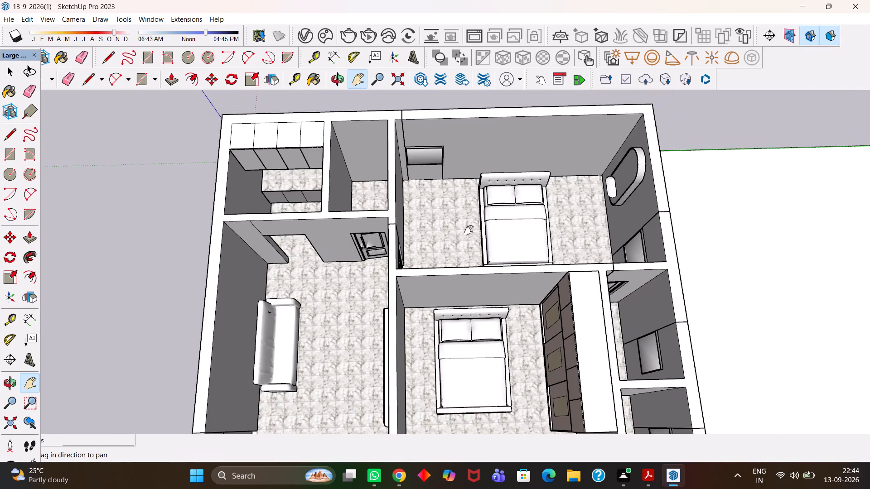
middle_click_drag(460, 232, 453, 244)
scroll(458, 250, "up", 5)
scroll(465, 258, "down", 4)
scroll(496, 269, "up", 3)
scroll(541, 226, "up", 2)
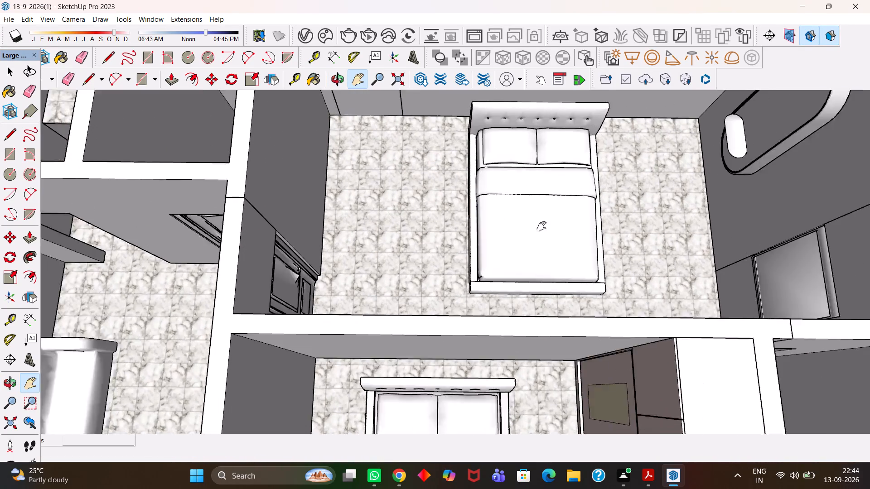
scroll(541, 226, "up", 1)
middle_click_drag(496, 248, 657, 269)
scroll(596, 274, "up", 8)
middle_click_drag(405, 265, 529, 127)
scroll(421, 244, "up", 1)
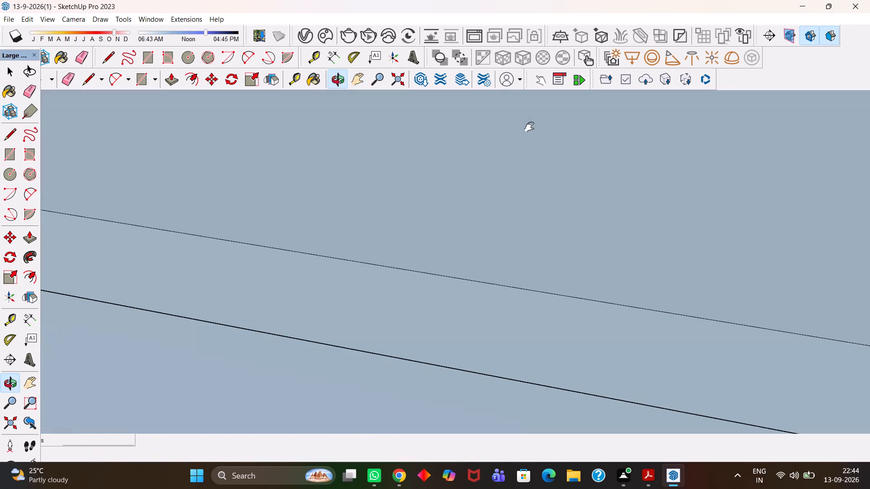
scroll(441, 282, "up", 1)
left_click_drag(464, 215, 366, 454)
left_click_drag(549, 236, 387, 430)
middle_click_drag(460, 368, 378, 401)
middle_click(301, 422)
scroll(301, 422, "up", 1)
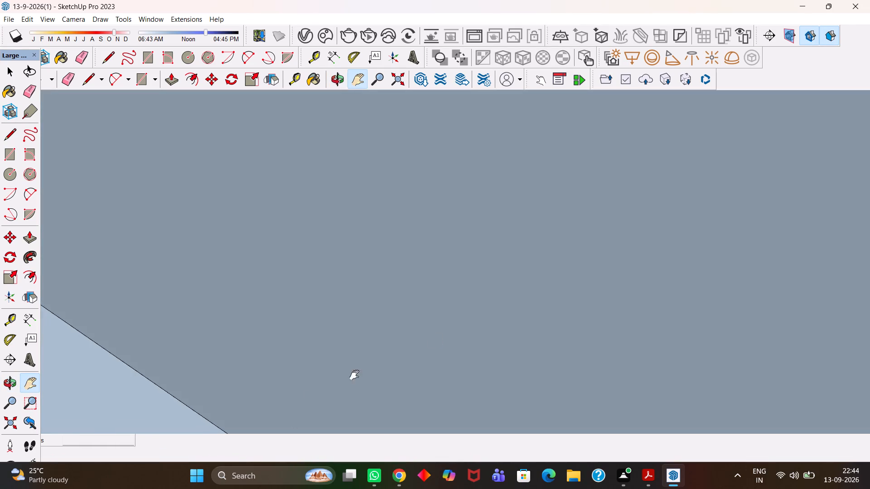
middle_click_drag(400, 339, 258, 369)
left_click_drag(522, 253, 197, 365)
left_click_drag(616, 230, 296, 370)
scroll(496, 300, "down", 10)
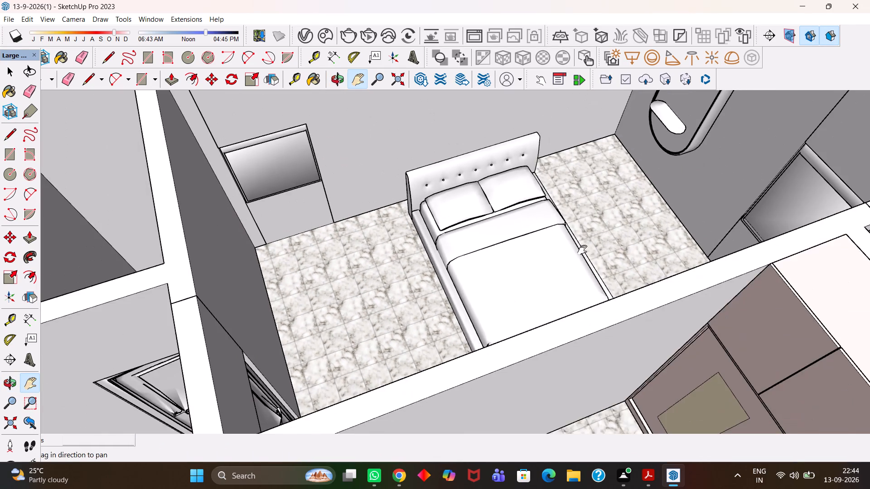
Review the whole floor layout from above at several angles, checking the furniture in each room.
middle_click_drag(510, 320, 467, 348)
scroll(449, 363, "down", 7)
middle_click_drag(528, 247, 464, 311)
scroll(464, 311, "up", 3)
scroll(463, 312, "down", 11)
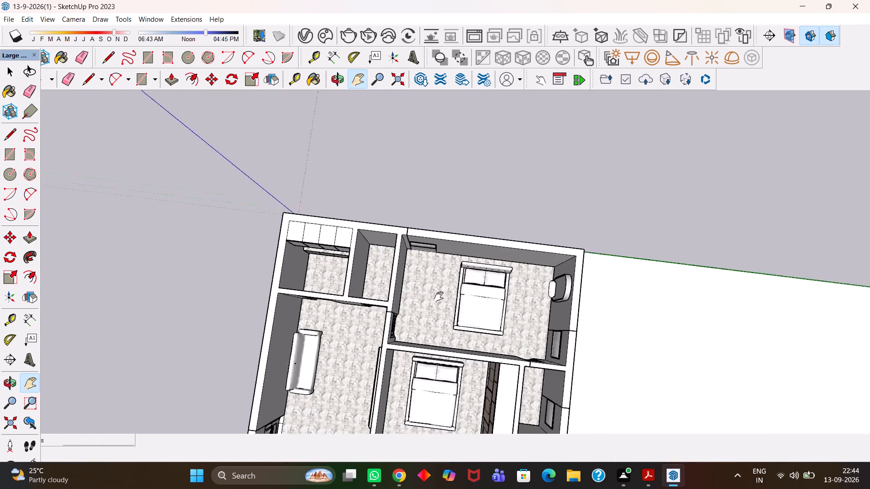
scroll(439, 297, "down", 2)
scroll(424, 322, "up", 6)
left_click_drag(443, 363, 499, 281)
scroll(433, 297, "down", 5)
middle_click_drag(406, 342, 487, 331)
scroll(415, 342, "up", 4)
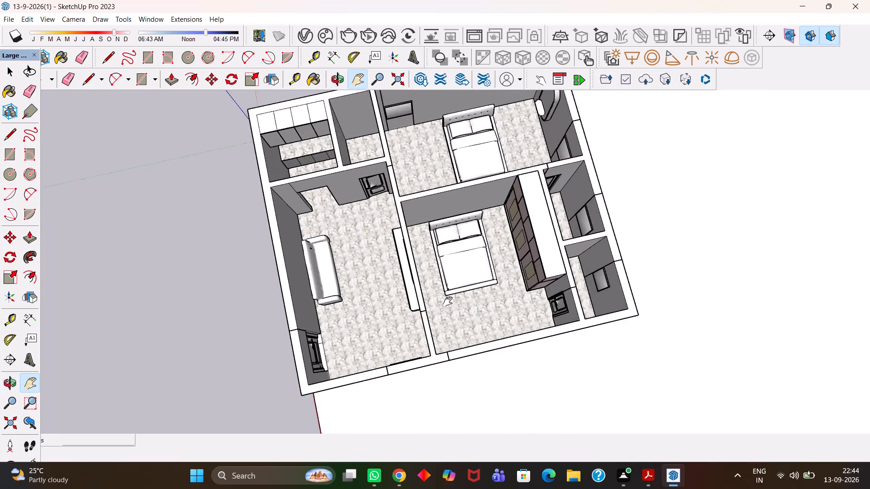
scroll(448, 302, "up", 1)
scroll(431, 302, "down", 5)
middle_click_drag(515, 292, 421, 283)
scroll(434, 283, "up", 5)
scroll(416, 285, "down", 7)
scroll(425, 312, "up", 6)
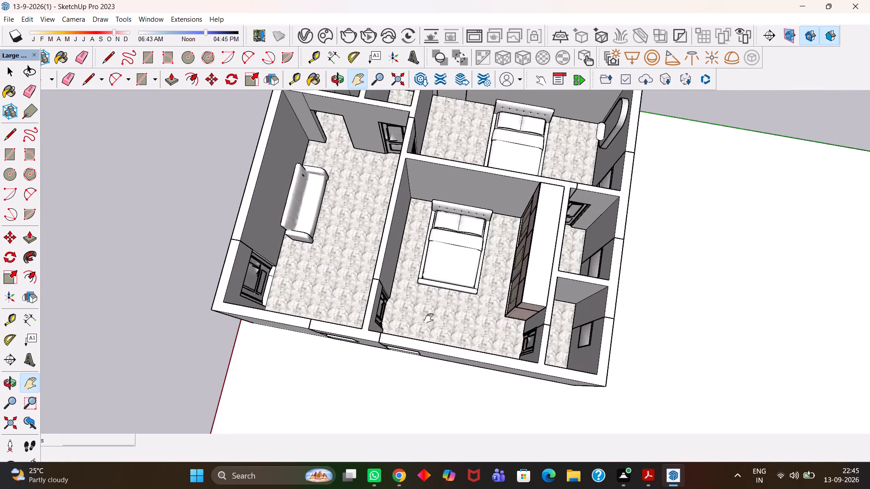
Inspect the central bedroom's bed, wardrobe and doors, along with the adjoining living room sofa.
scroll(430, 322, "up", 6)
middle_click_drag(435, 320, 453, 337)
scroll(453, 337, "up", 1)
scroll(453, 337, "down", 5)
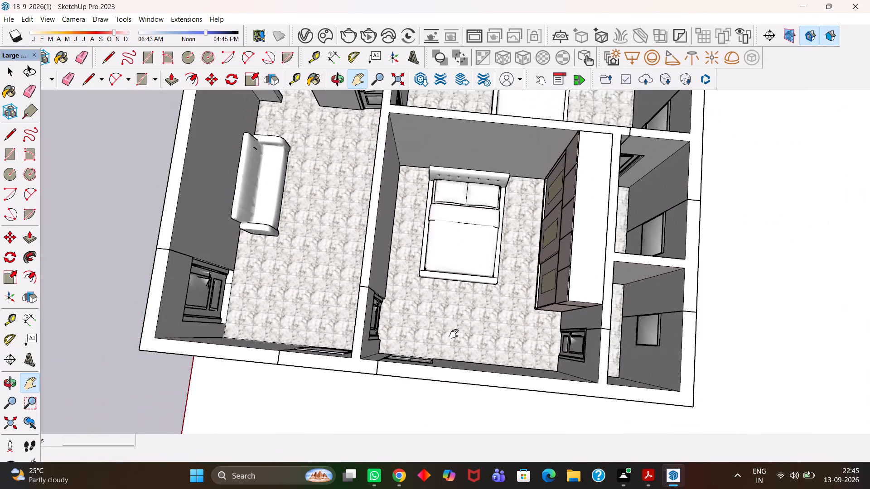
scroll(454, 334, "down", 4)
left_click_drag(451, 292, 465, 336)
scroll(464, 329, "up", 4)
middle_click_drag(454, 353, 502, 290)
scroll(532, 326, "up", 2)
scroll(502, 290, "up", 2)
scroll(502, 290, "down", 2)
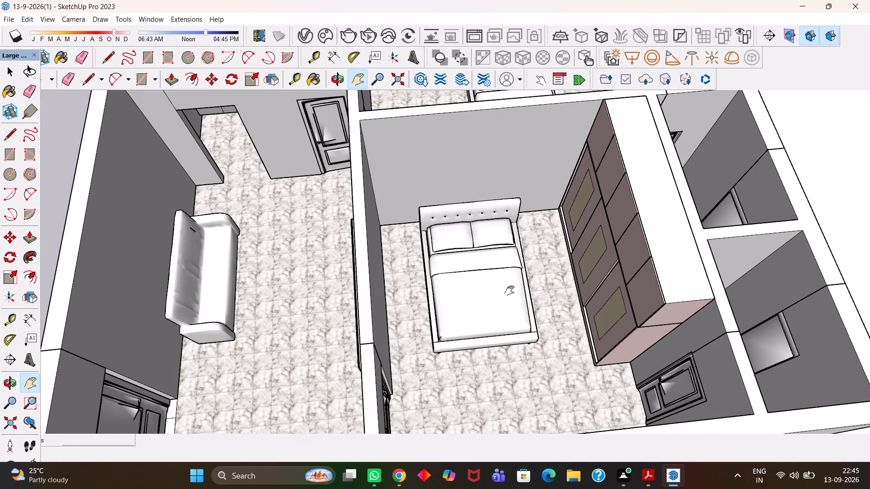
scroll(509, 291, "up", 5)
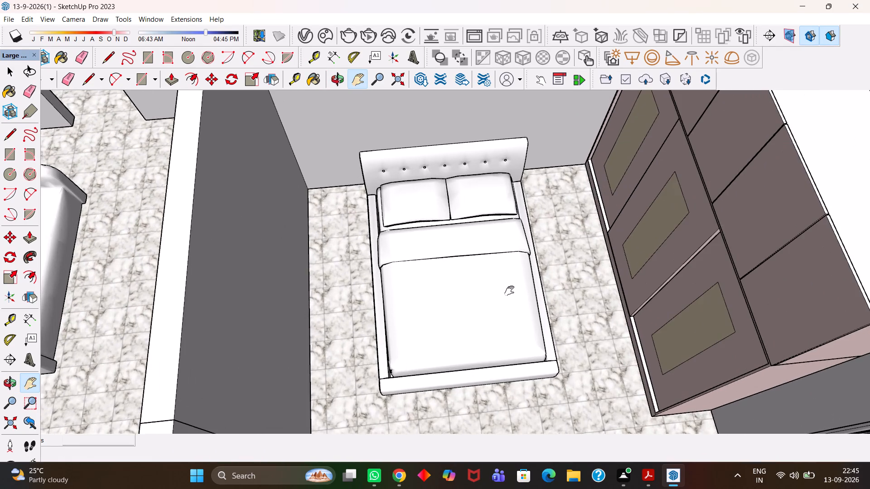
scroll(509, 291, "down", 15)
left_click_drag(505, 261, 505, 331)
middle_click_drag(498, 264, 476, 315)
scroll(476, 317, "up", 5)
middle_click(476, 317)
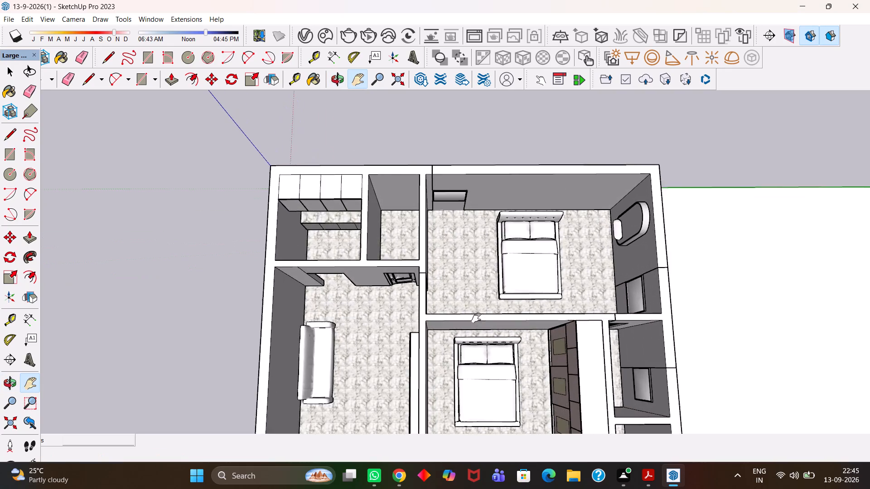
Examine the kitchen cabinets, the adjacent small room's marble floor and the rear bedroom from above.
scroll(449, 259, "up", 10)
scroll(432, 260, "down", 5)
left_click_drag(349, 250, 474, 301)
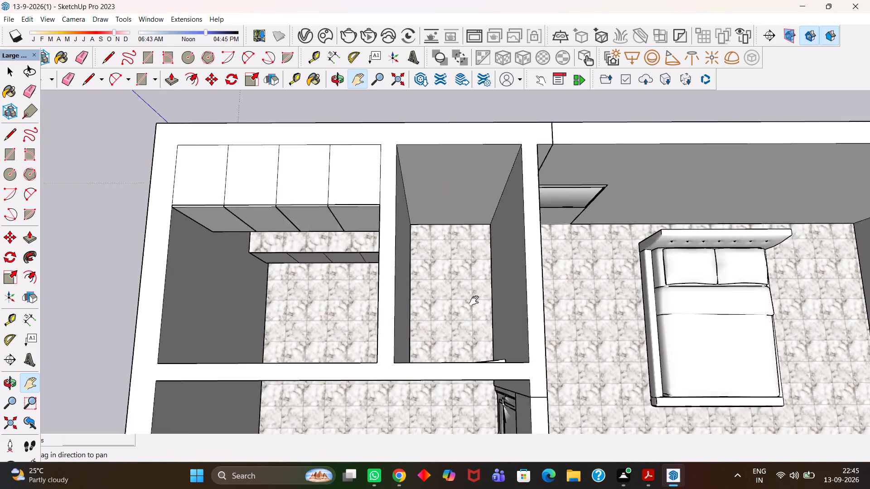
left_click_drag(474, 301, 491, 297)
scroll(404, 302, "up", 9)
scroll(404, 302, "down", 4)
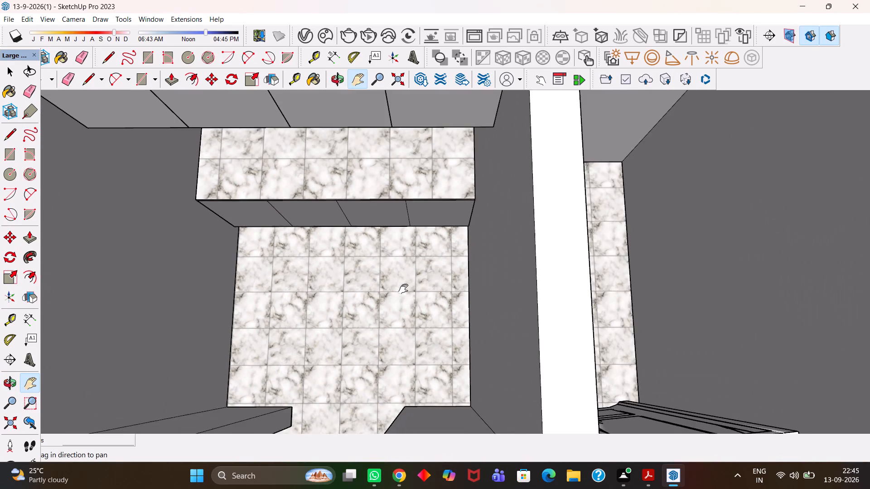
left_click_drag(403, 287, 459, 329)
scroll(464, 326, "up", 5)
scroll(464, 326, "down", 7)
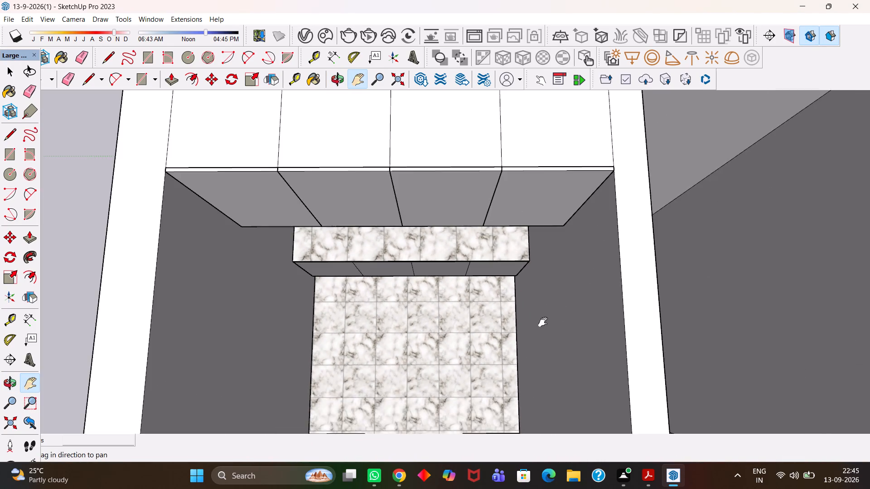
left_click_drag(580, 314, 292, 306)
scroll(369, 306, "up", 6)
scroll(369, 306, "down", 8)
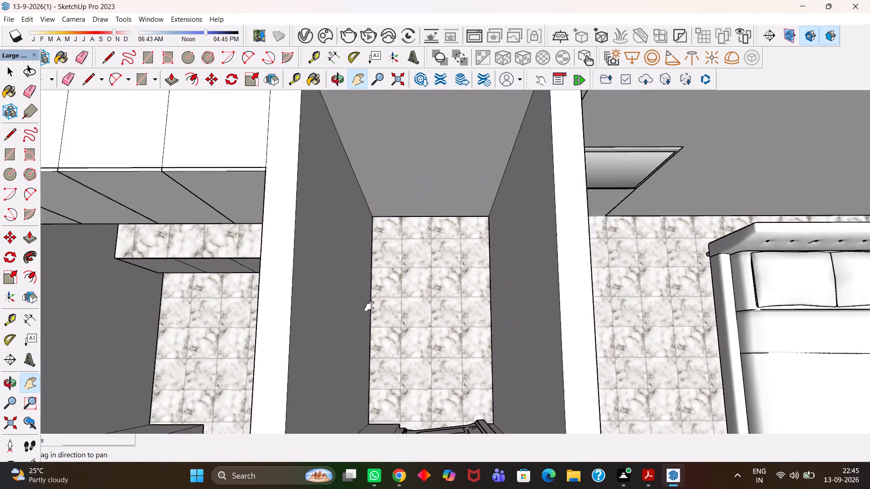
left_click_drag(454, 358, 408, 305)
left_click_drag(528, 316, 339, 267)
scroll(319, 262, "down", 3)
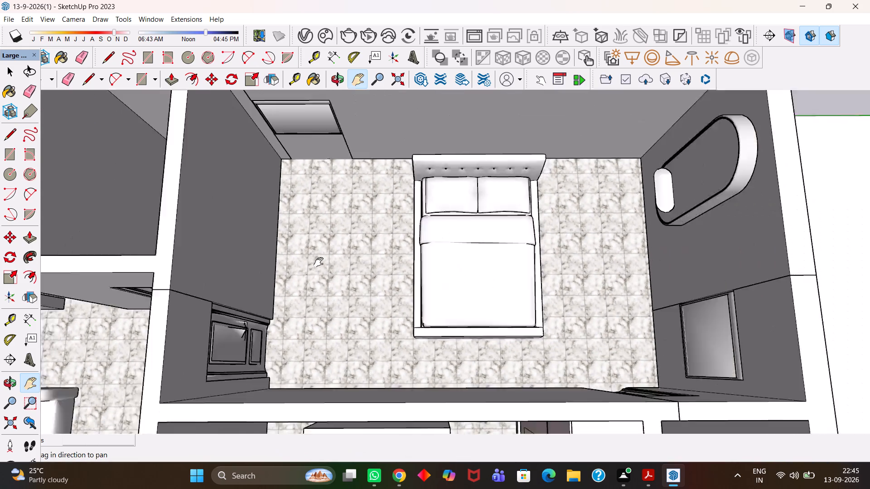
Review the central bedroom and the two small side rooms, and view the complete furnished floor plan from above.
scroll(319, 262, "down", 4)
left_click_drag(372, 275, 351, 201)
left_click_drag(364, 305, 359, 211)
scroll(357, 238, "down", 4)
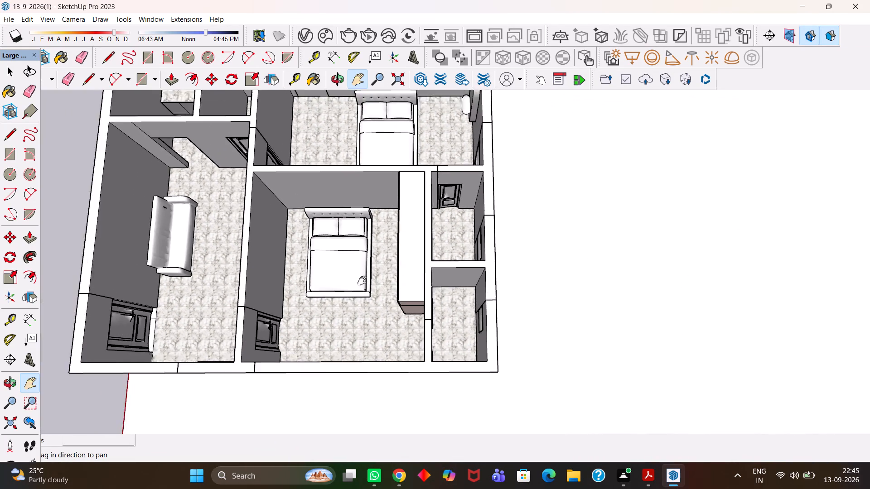
scroll(366, 294, "up", 4)
left_click_drag(369, 296, 383, 306)
scroll(382, 306, "up", 2)
scroll(382, 306, "down", 3)
left_click_drag(342, 305, 347, 304)
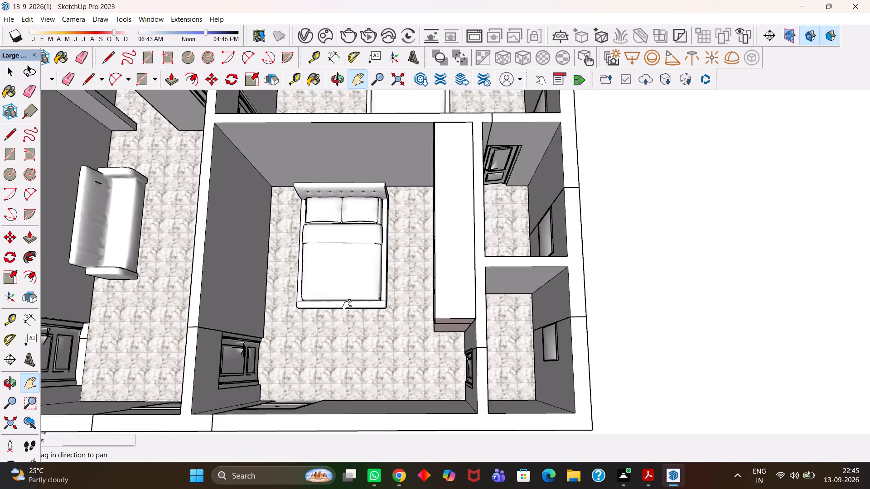
left_click_drag(347, 304, 604, 279)
left_click_drag(414, 288, 432, 297)
scroll(449, 283, "up", 4)
scroll(444, 294, "down", 10)
left_click_drag(574, 280, 396, 332)
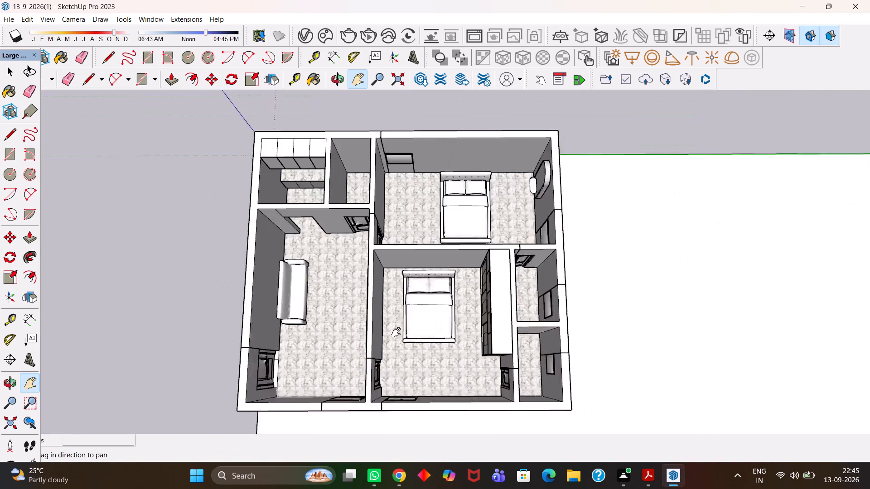
left_click_drag(396, 332, 378, 336)
scroll(381, 333, "down", 4)
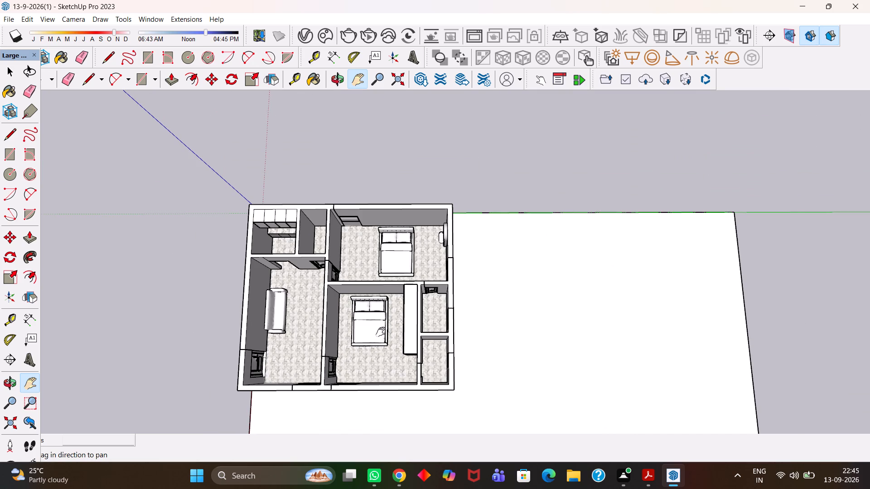
scroll(381, 332, "up", 2)
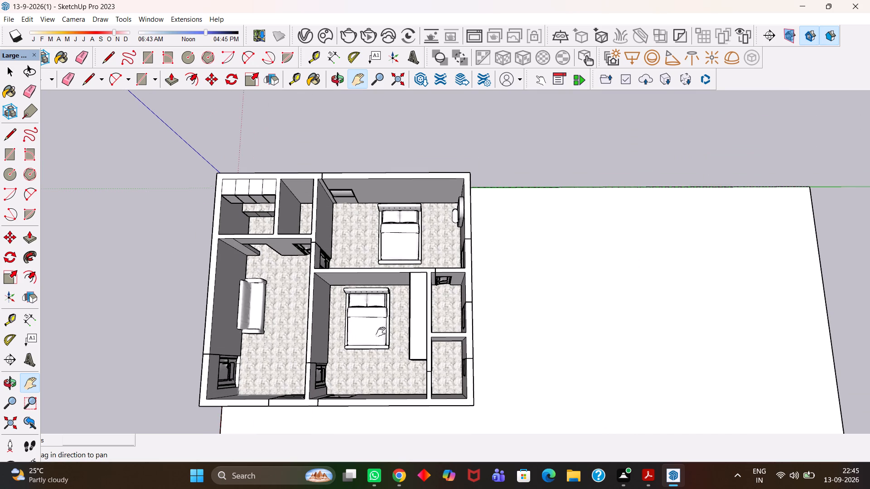
scroll(381, 332, "up", 1)
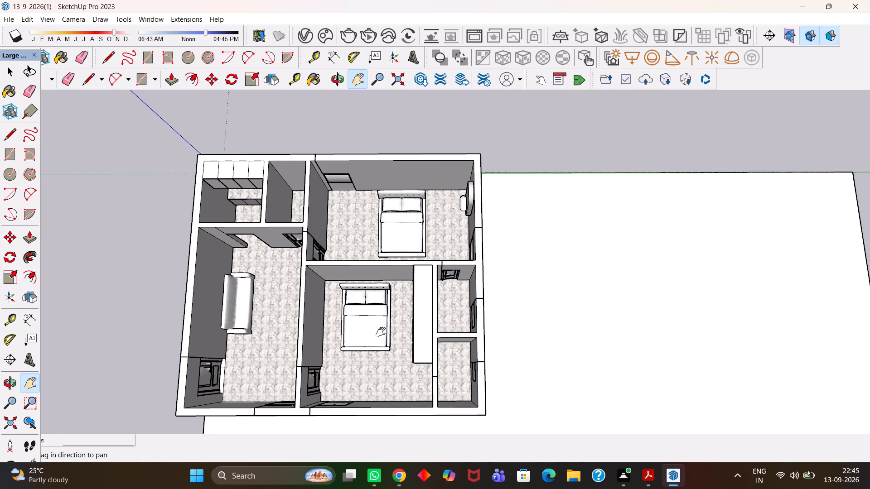
scroll(381, 332, "up", 1)
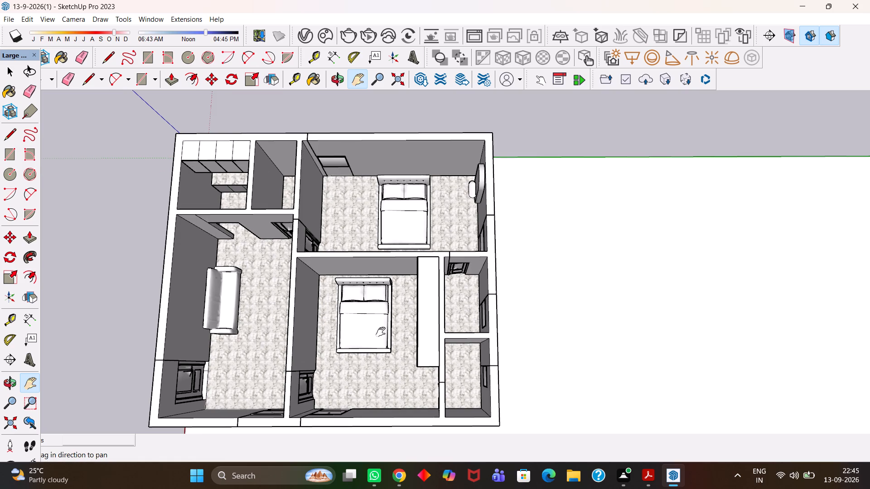
Examine the central bedroom's bed, wardrobe and marble floor closely from above.
scroll(381, 332, "up", 1)
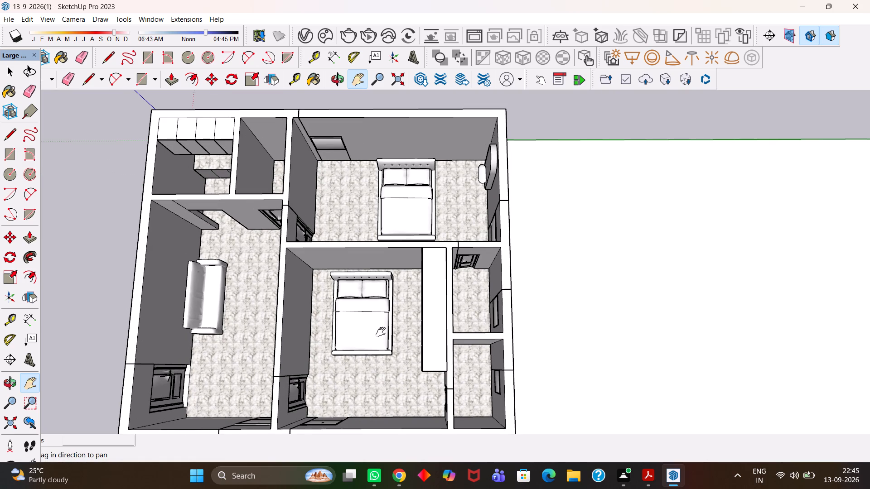
scroll(381, 332, "up", 1)
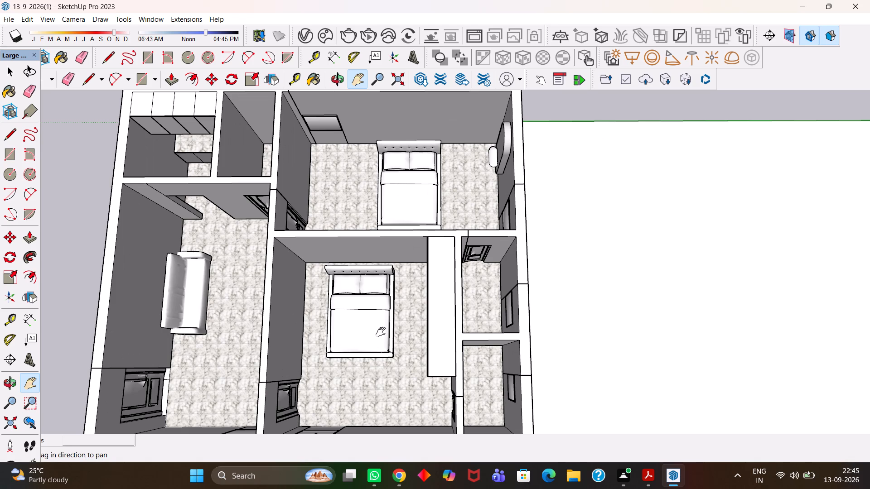
scroll(381, 332, "up", 1)
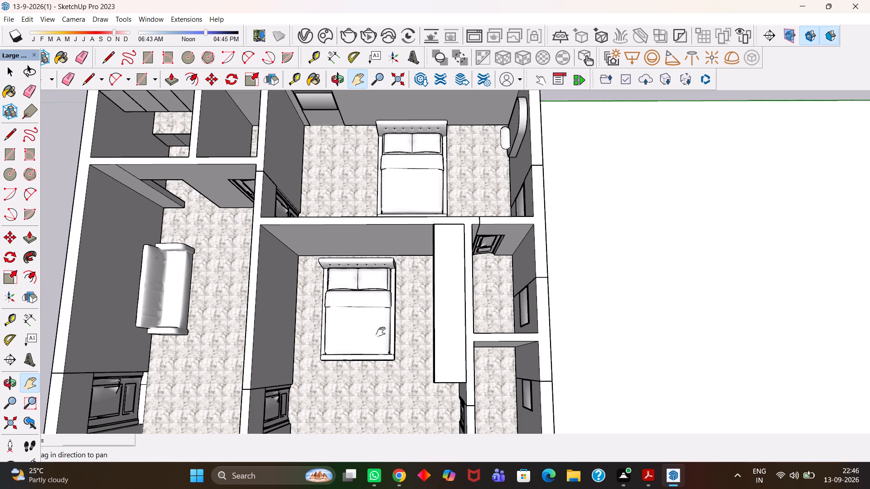
scroll(381, 332, "up", 1)
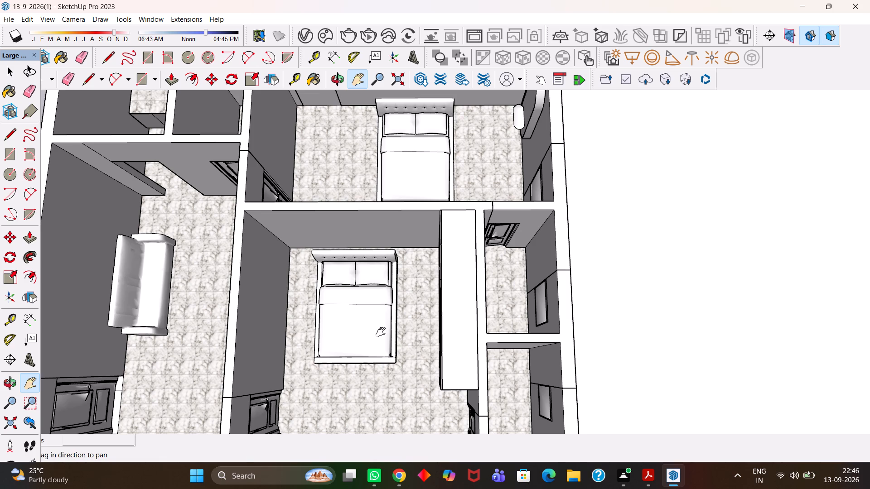
scroll(381, 332, "up", 3)
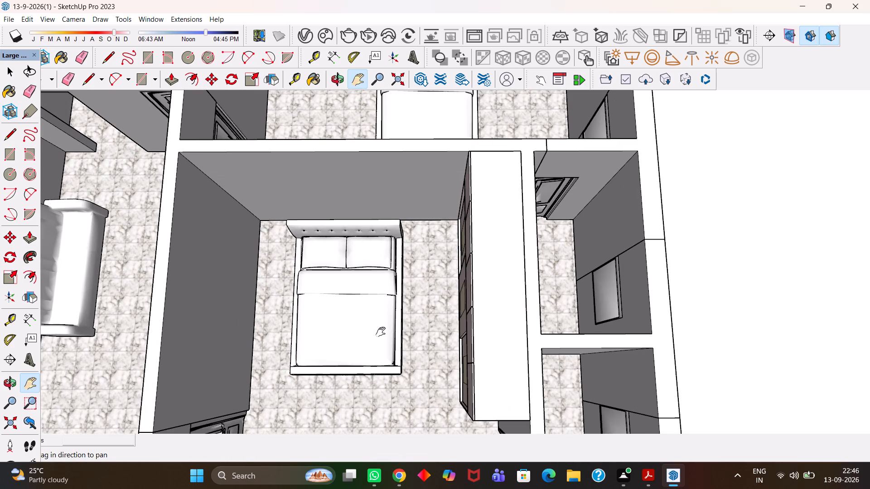
scroll(381, 332, "up", 1)
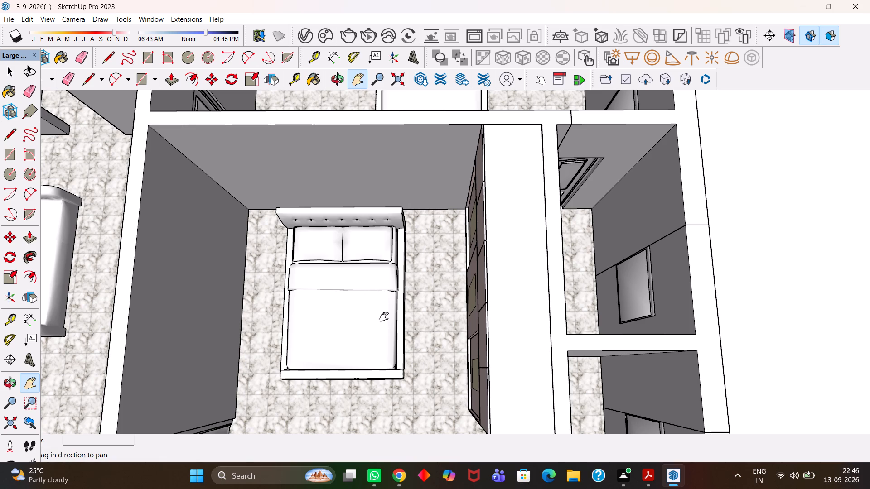
scroll(333, 296, "down", 3)
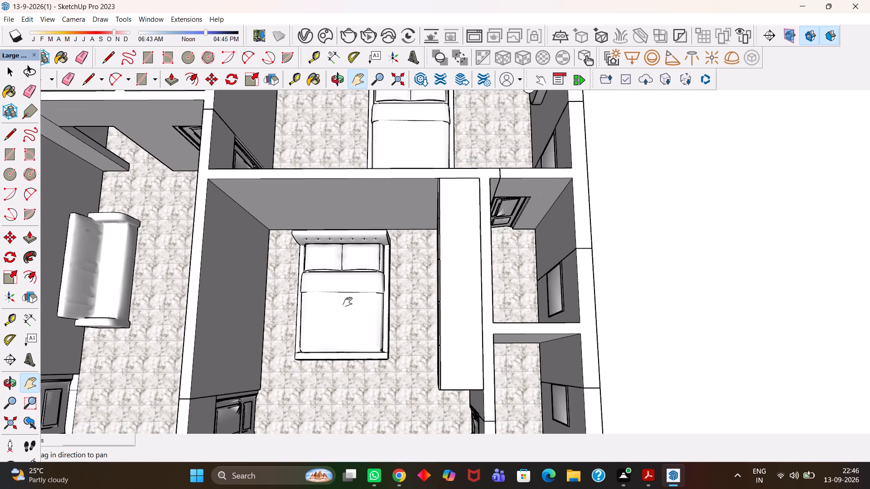
scroll(348, 306, "down", 8)
left_click_drag(343, 300, 427, 298)
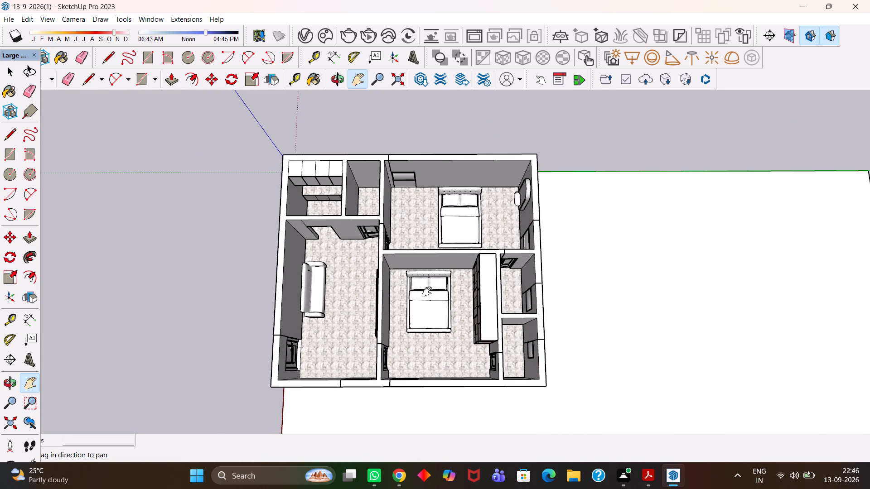
Review the furnished floor plan from above, comparing the two bedrooms, living room and kitchen.
scroll(406, 231, "up", 4)
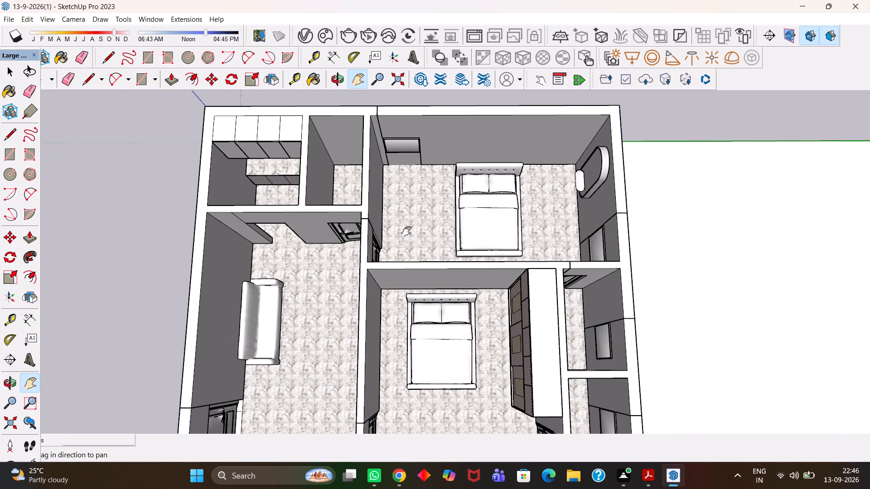
scroll(406, 231, "up", 1)
scroll(406, 231, "down", 2)
left_click_drag(428, 264, 415, 219)
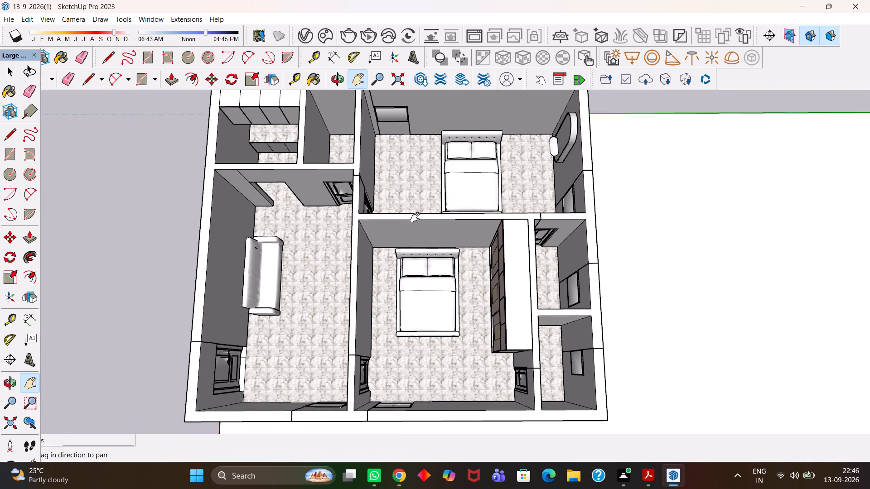
scroll(415, 217, "up", 3)
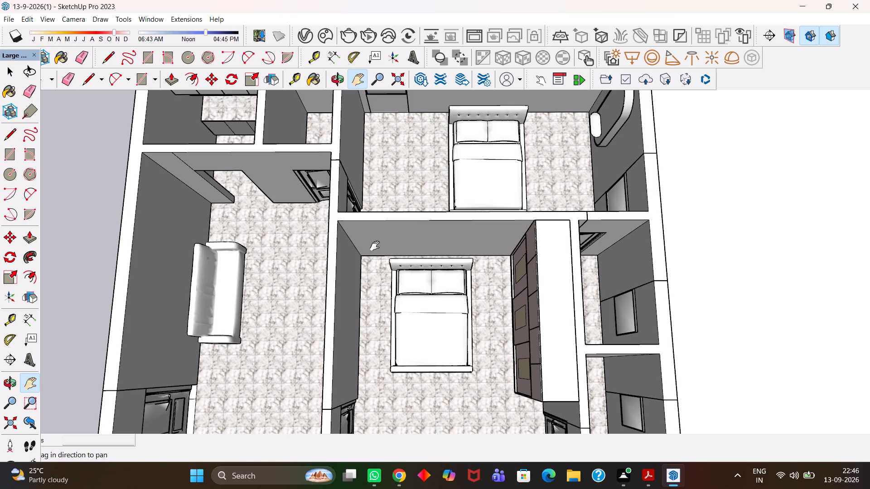
scroll(392, 242, "down", 4)
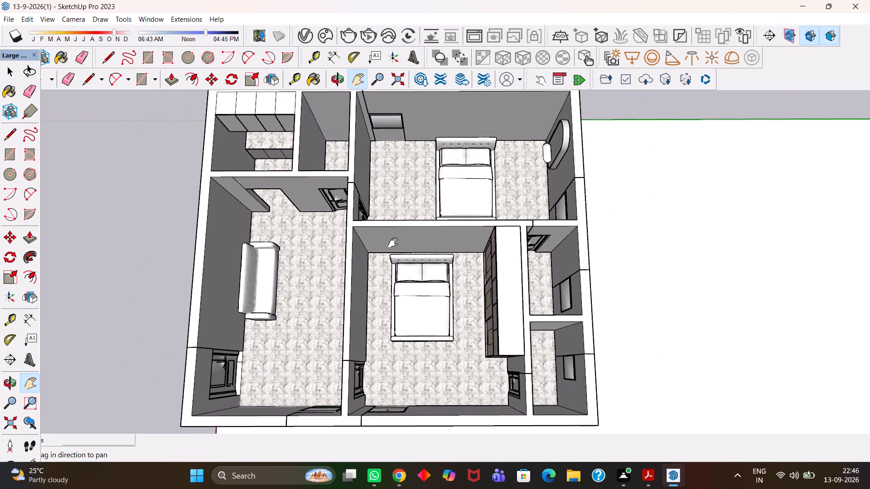
scroll(393, 243, "down", 10)
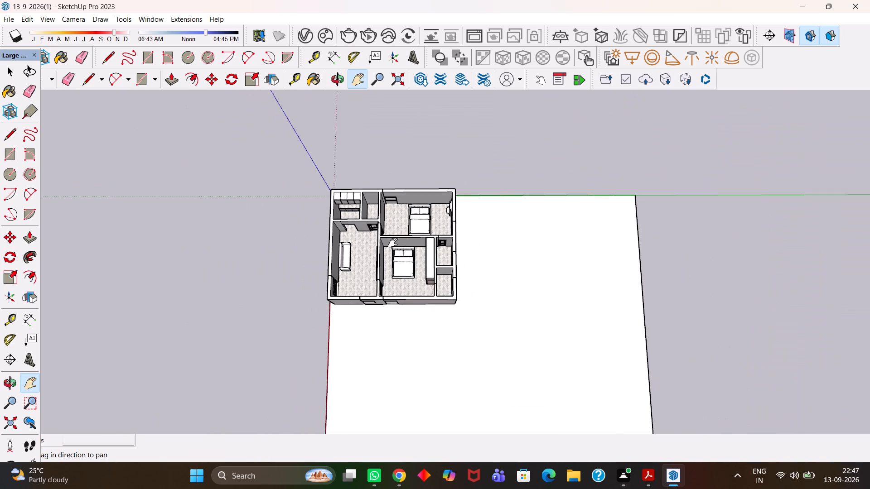
scroll(393, 243, "up", 9)
left_click_drag(392, 243, 454, 296)
scroll(459, 311, "up", 1)
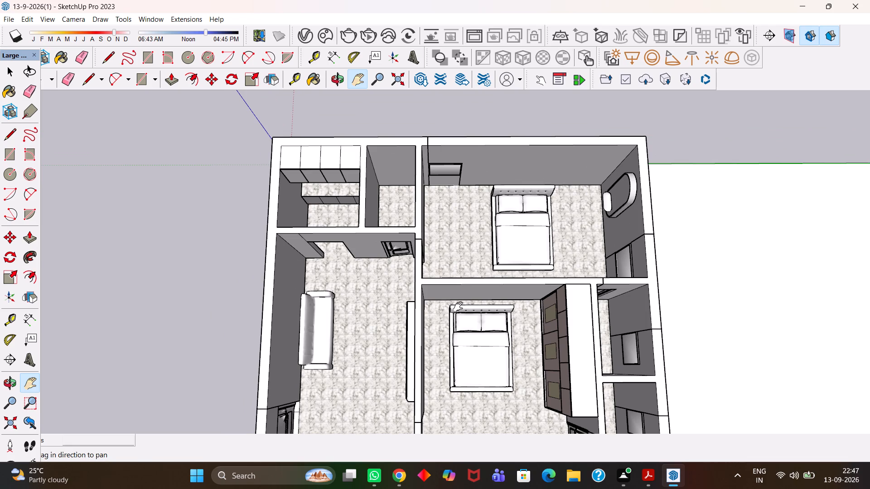
scroll(458, 307, "up", 1)
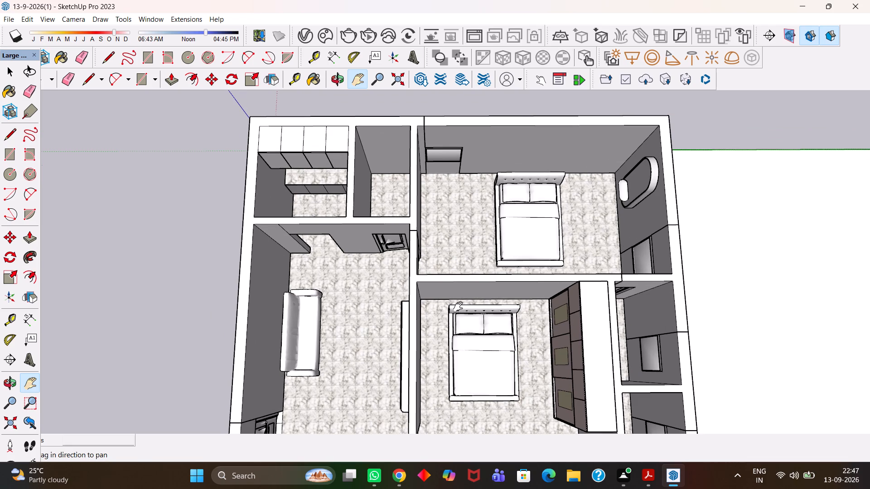
scroll(458, 307, "up", 1)
scroll(458, 307, "down", 1)
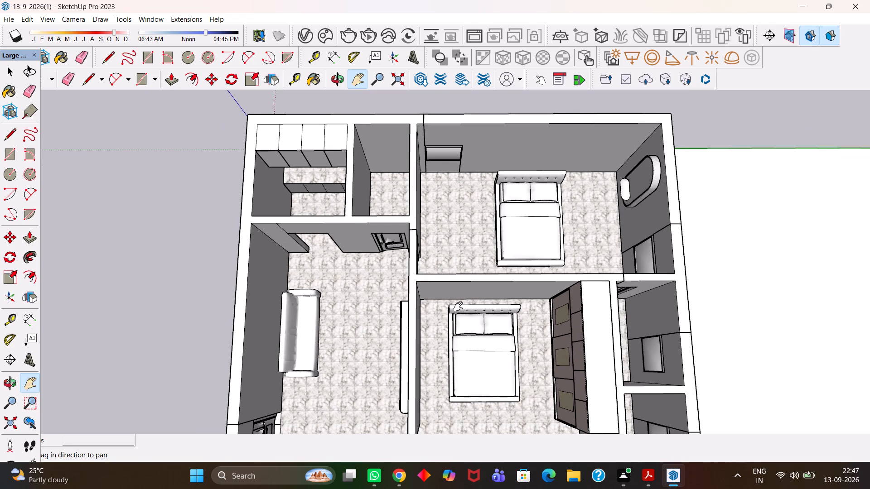
scroll(458, 307, "down", 3)
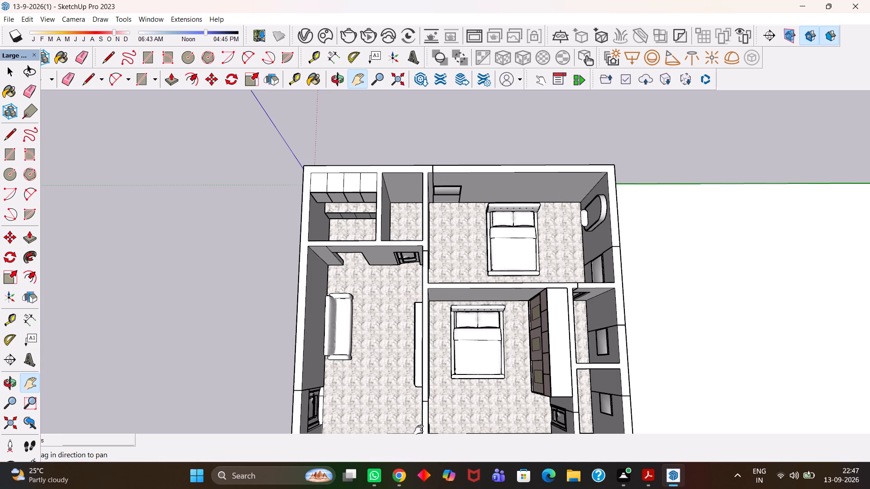
scroll(419, 430, "up", 2)
scroll(498, 234, "down", 3)
Inspect the living room's doors, wall-mounted TV and console, and the central bedroom's wardrobe from oblique angles.
middle_click_drag(454, 279, 522, 230)
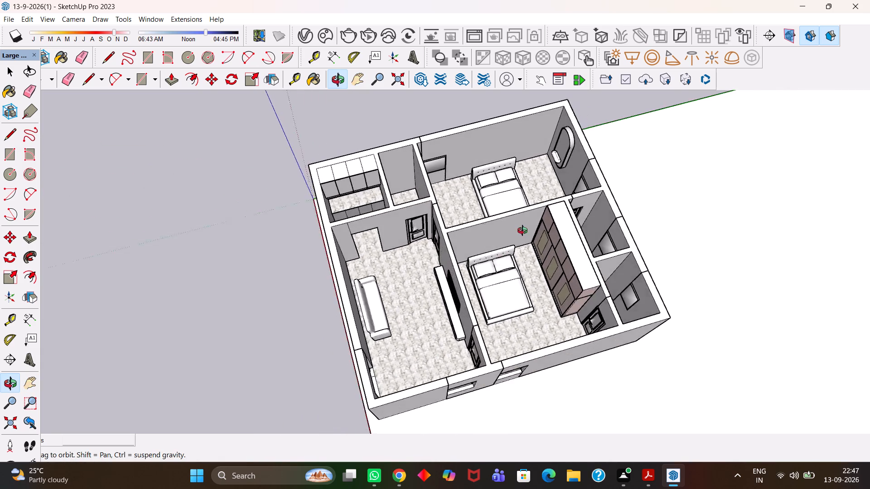
middle_click_drag(522, 230, 523, 228)
scroll(523, 228, "up", 3)
middle_click_drag(488, 266, 348, 361)
scroll(469, 264, "up", 6)
scroll(386, 258, "down", 5)
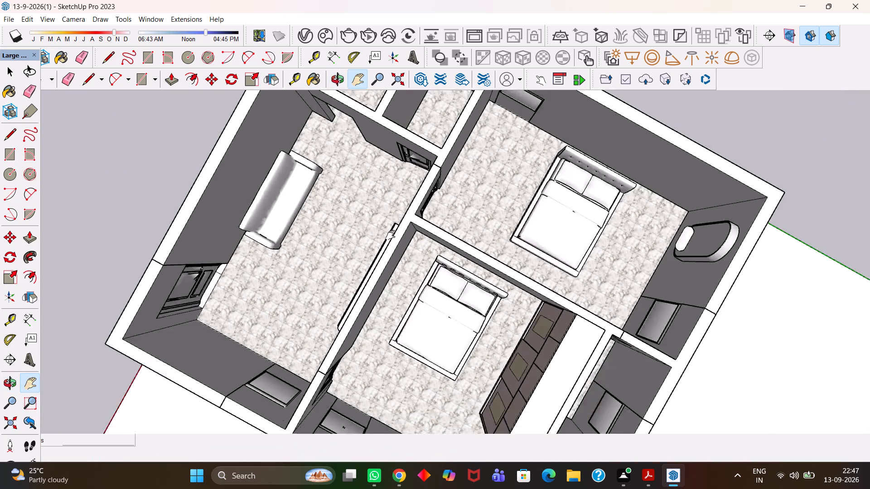
scroll(391, 235, "down", 3)
middle_click(479, 132)
middle_click_drag(485, 201, 491, 196)
scroll(256, 289, "down", 2)
middle_click_drag(255, 291, 304, 274)
middle_click_drag(333, 259, 482, 155)
scroll(472, 160, "up", 1)
middle_click_drag(227, 359, 344, 306)
scroll(344, 306, "up", 5)
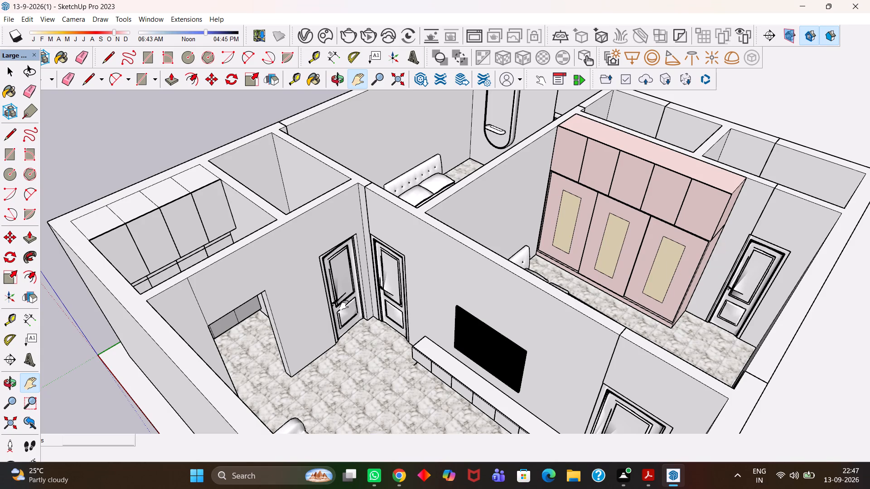
scroll(344, 305, "up", 3)
scroll(387, 273, "down", 4)
middle_click_drag(428, 274, 386, 297)
scroll(405, 281, "up", 4)
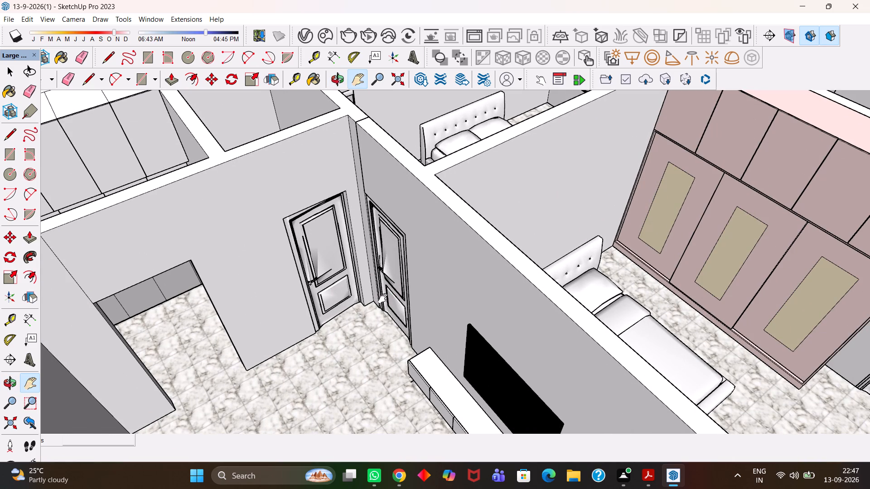
scroll(371, 301, "down", 14)
scroll(368, 292, "up", 6)
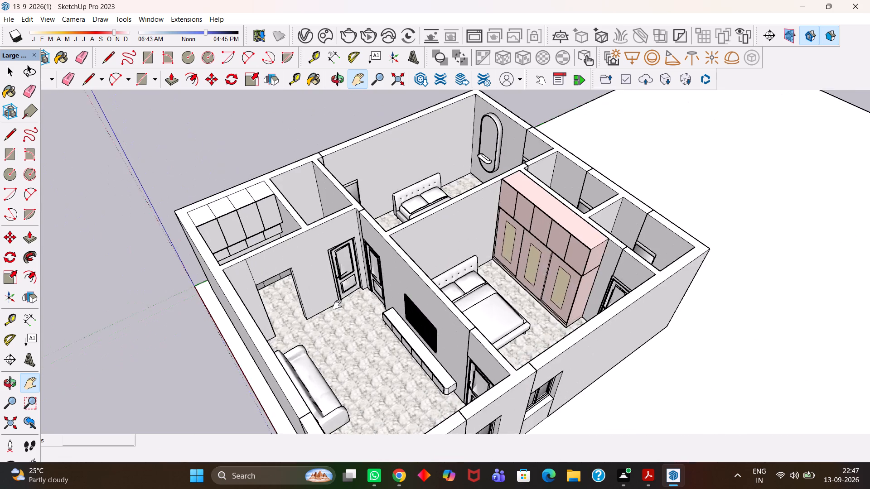
Review the living room sofa and TV console alongside the central bedroom's bed and wardrobe from raised angles.
middle_click_drag(343, 311, 379, 365)
scroll(455, 331, "up", 1)
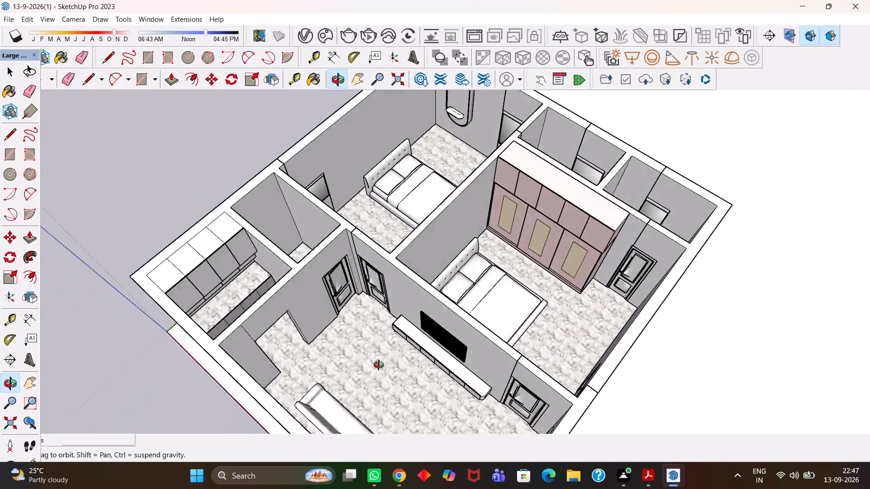
middle_click_drag(379, 365, 339, 387)
middle_click_drag(498, 350, 480, 335)
middle_click_drag(374, 336, 335, 335)
scroll(337, 337, "up", 1)
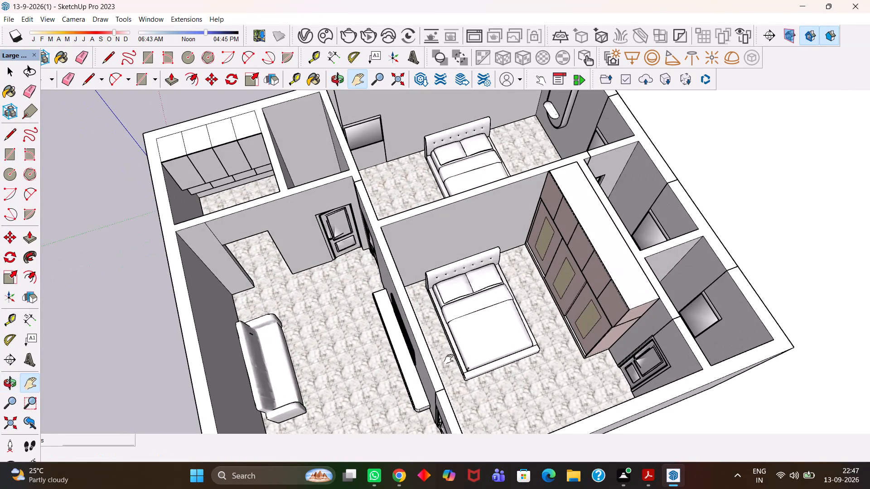
middle_click(412, 328)
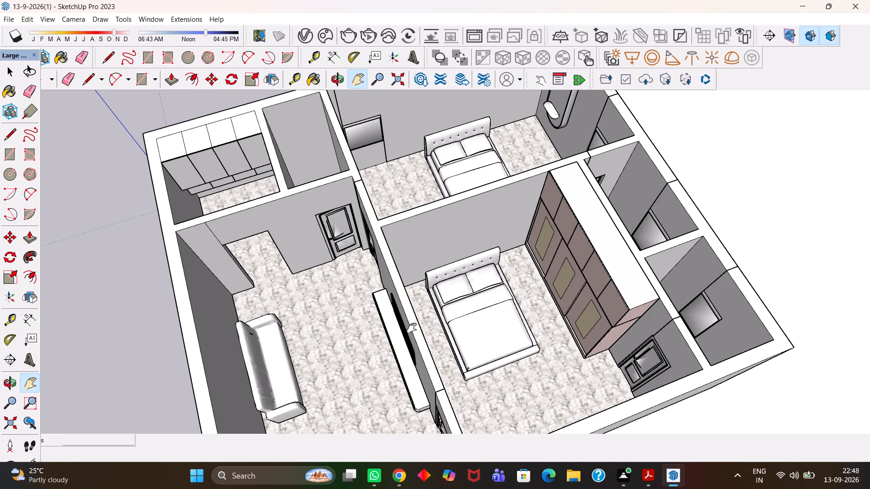
scroll(412, 328, "up", 3)
scroll(410, 330, "down", 5)
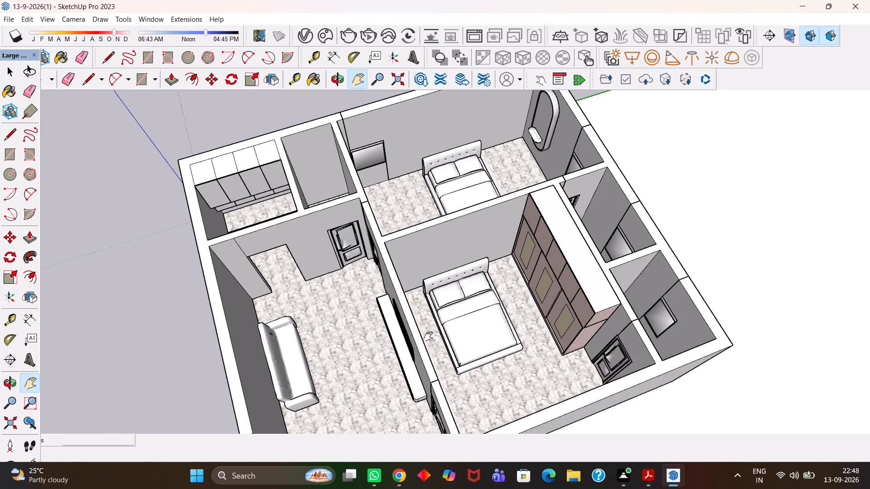
middle_click_drag(405, 332, 372, 327)
scroll(388, 330, "up", 2)
scroll(314, 322, "up", 4)
scroll(289, 274, "down", 6)
Examine the kitchen cabinets, the adjacent small room and the rear bedroom's bed and oval mirror.
left_click_drag(243, 249, 429, 312)
scroll(394, 295, "up", 1)
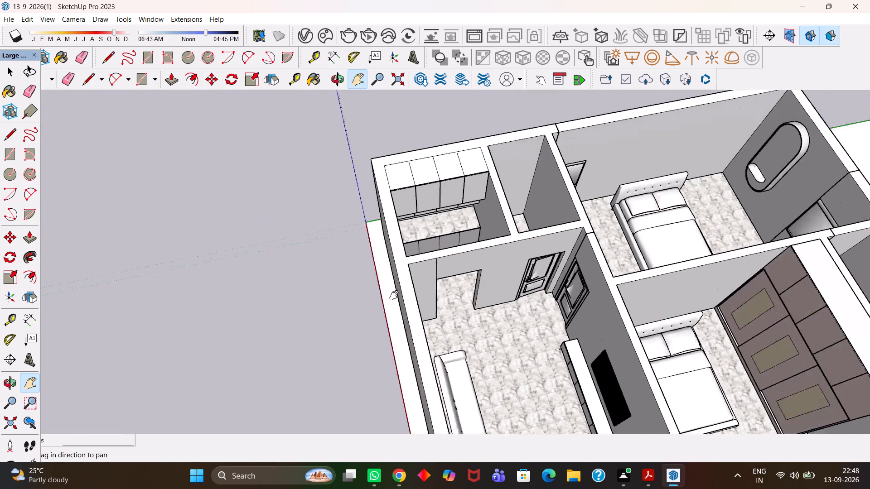
scroll(394, 295, "up", 9)
scroll(449, 248, "down", 4)
left_click_drag(460, 203, 317, 296)
scroll(299, 304, "down", 5)
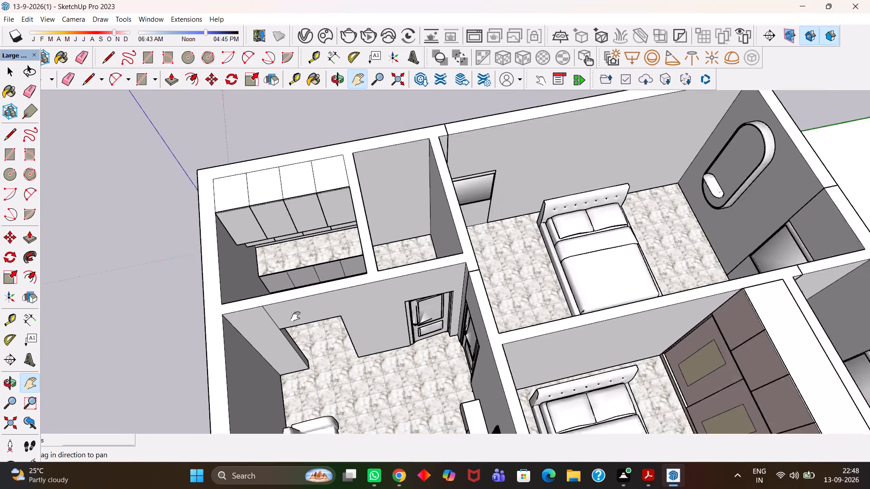
scroll(294, 325, "up", 5)
middle_click_drag(333, 338, 454, 285)
middle_click(454, 284)
scroll(447, 291, "down", 5)
left_click_drag(541, 314, 346, 297)
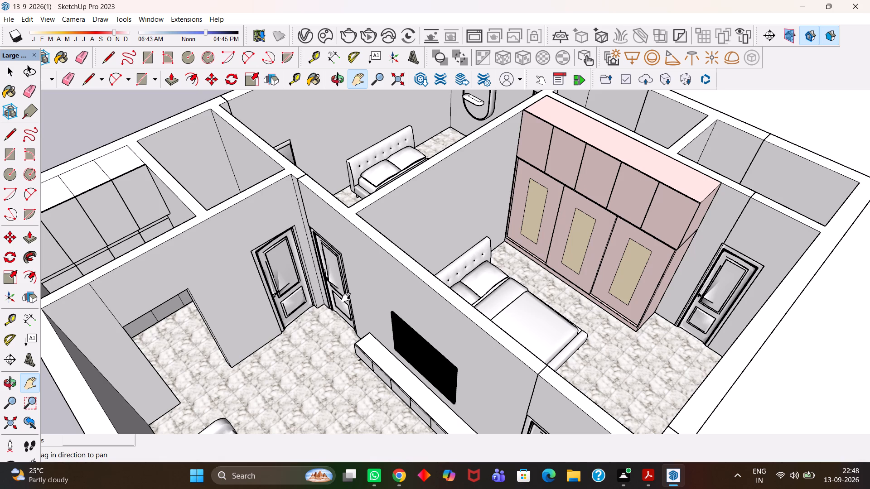
Inspect the two panelled doors at the living room corner beside the TV console up close.
scroll(344, 298, "up", 7)
scroll(342, 307, "down", 2)
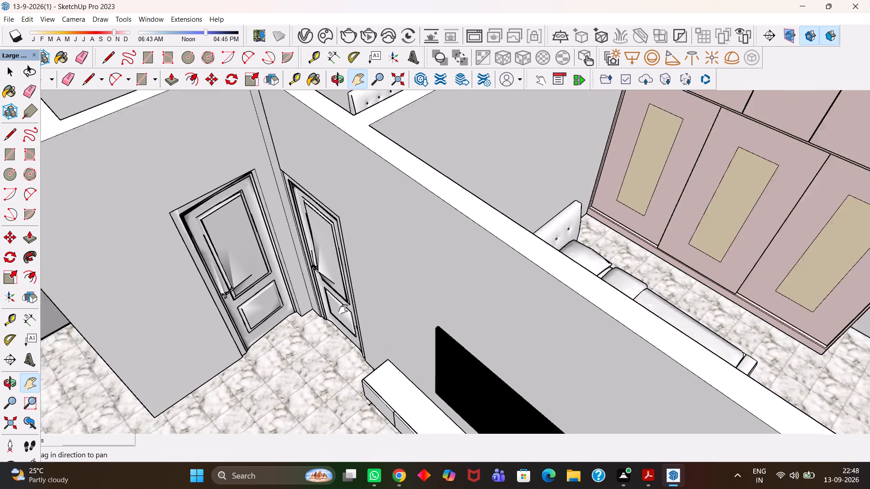
scroll(343, 309, "down", 5)
scroll(348, 308, "up", 3)
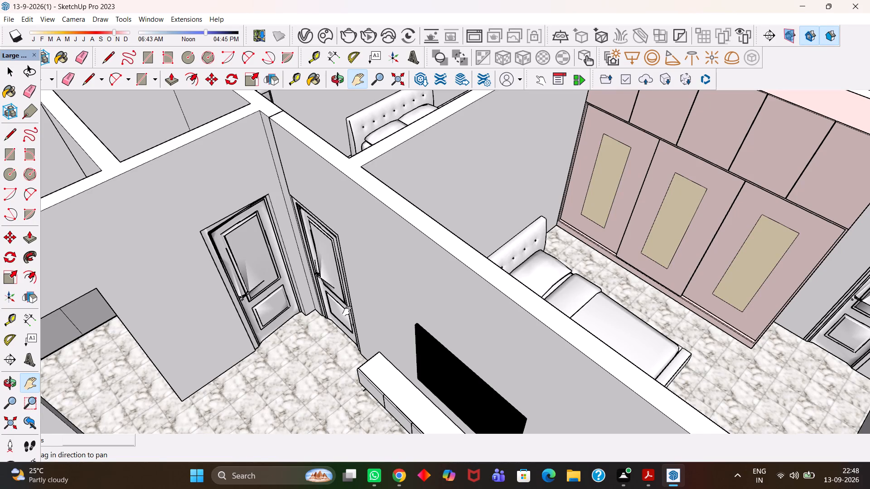
scroll(347, 311, "up", 3)
scroll(305, 311, "up", 4)
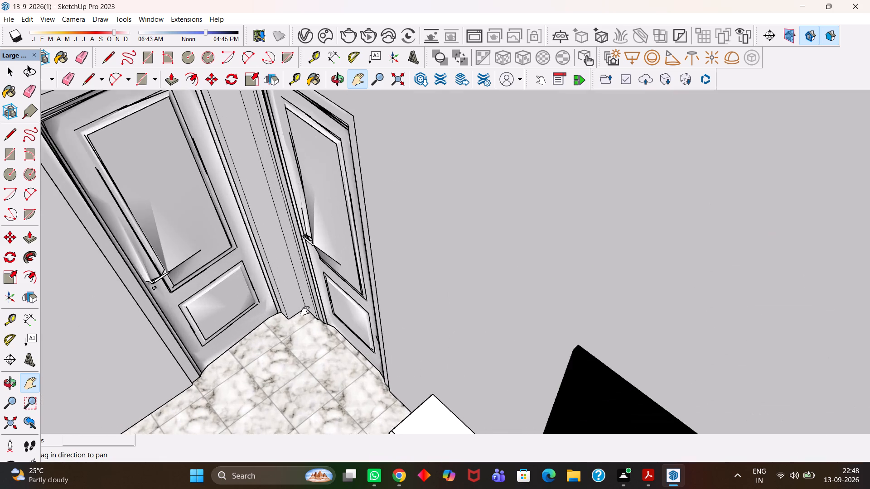
scroll(303, 314, "down", 8)
scroll(398, 284, "down", 6)
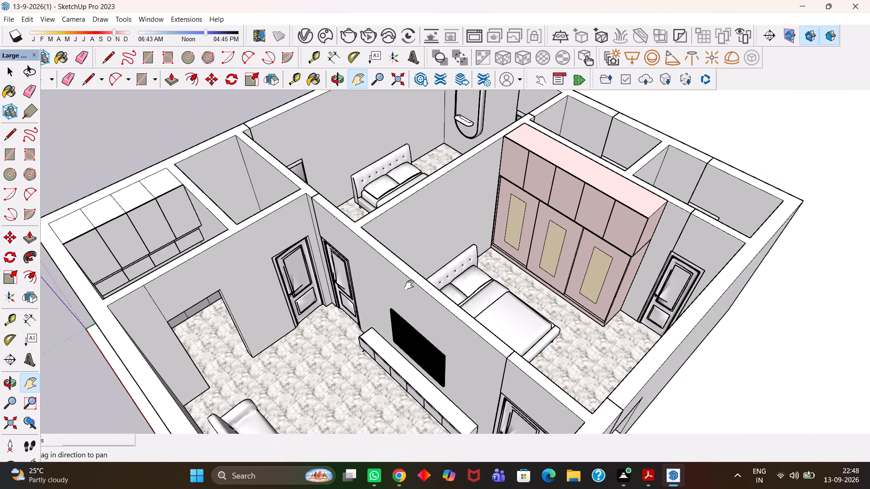
Review the living room and central bedroom from the front of the house, including the front wall windows.
middle_click_drag(383, 302, 348, 326)
scroll(372, 304, "up", 1)
scroll(333, 335, "up", 1)
scroll(414, 322, "down", 3)
middle_click_drag(428, 332, 355, 337)
scroll(356, 336, "up", 2)
left_click_drag(346, 371, 375, 300)
scroll(373, 302, "down", 7)
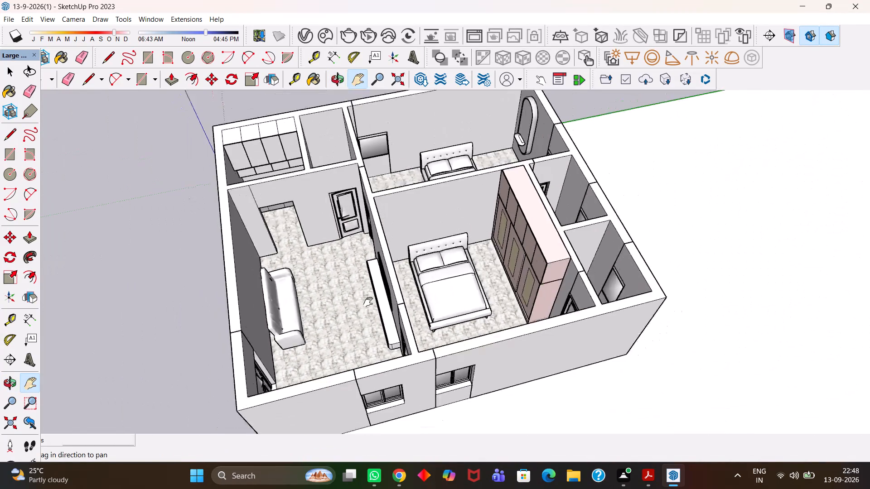
scroll(368, 302, "down", 1)
middle_click_drag(399, 336, 338, 323)
scroll(340, 322, "up", 6)
middle_click(335, 323)
middle_click(334, 323)
left_click_drag(459, 244, 388, 357)
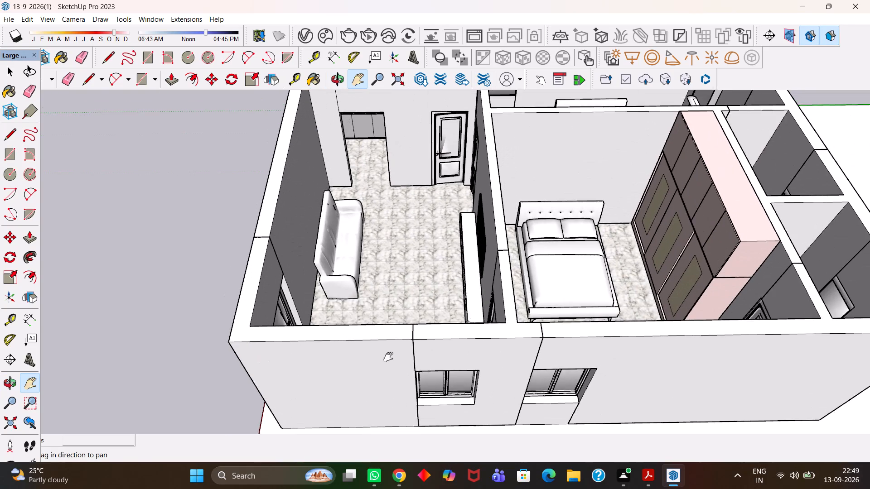
Review the whole house layout from above the front wall, covering the living room, both bedrooms and the kitchen.
scroll(390, 345, "down", 3)
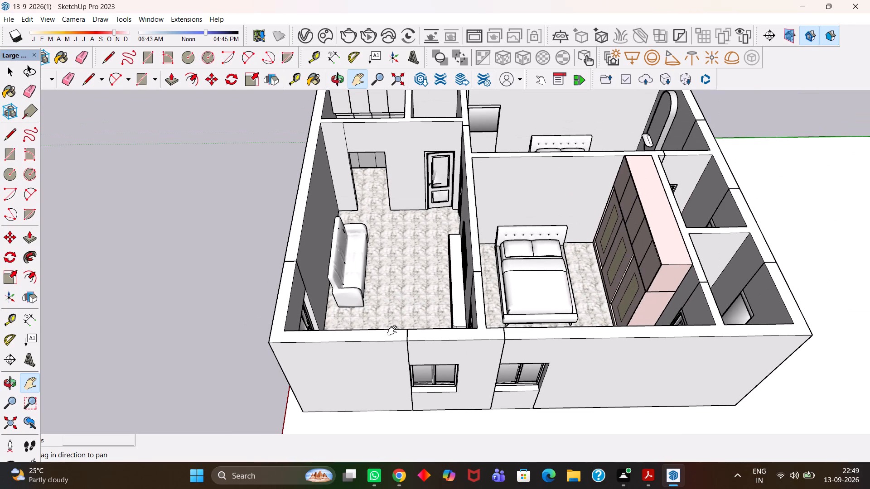
scroll(382, 241, "up", 4)
scroll(382, 240, "down", 5)
left_click_drag(377, 217, 377, 260)
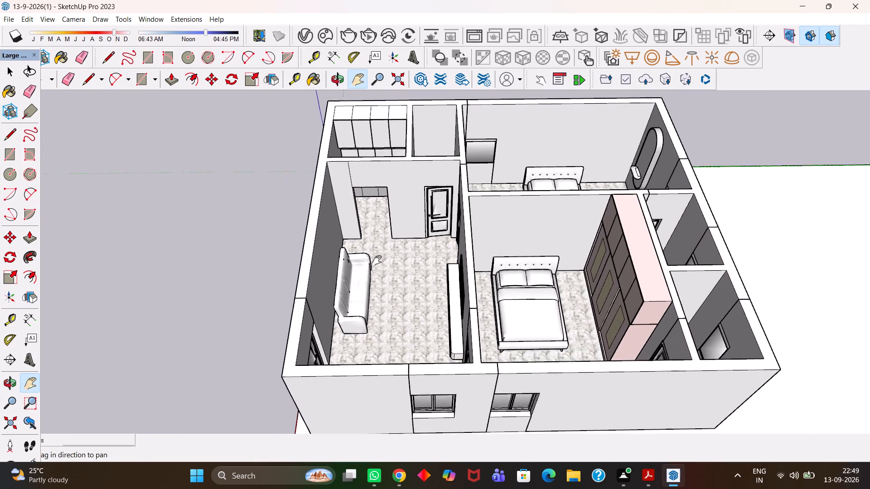
left_click_drag(377, 260, 314, 288)
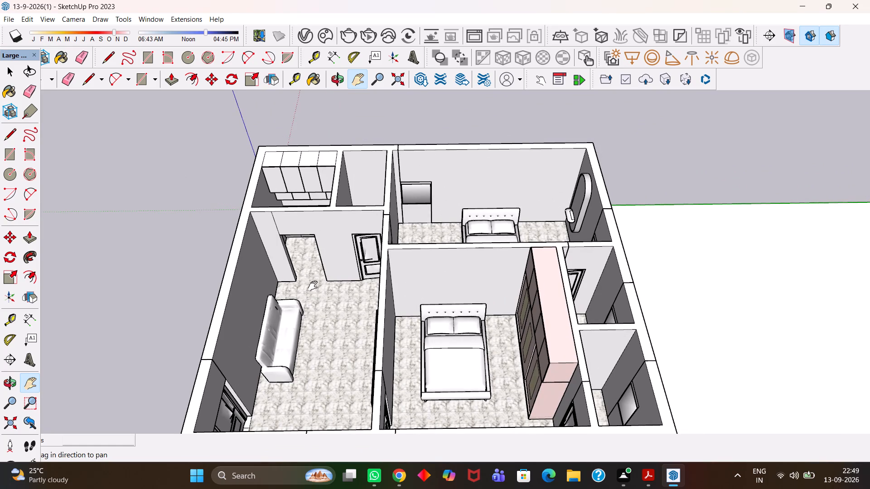
scroll(313, 286, "up", 3)
scroll(315, 286, "down", 1)
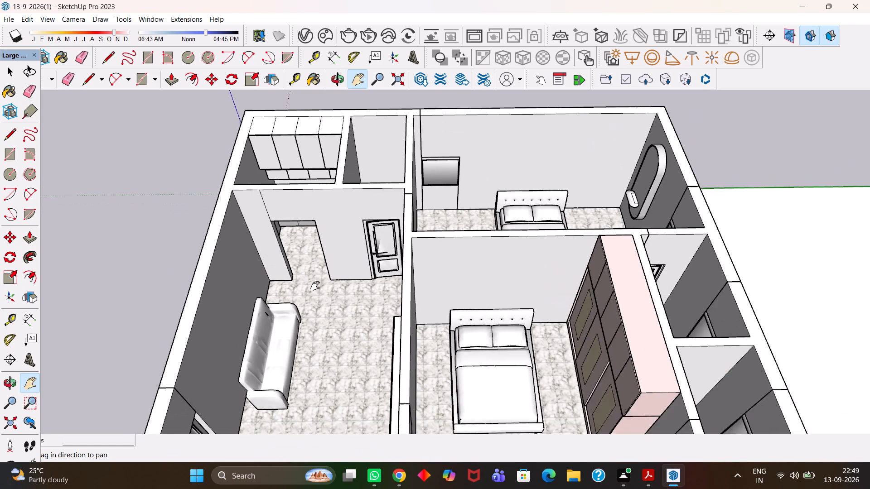
scroll(315, 286, "down", 1)
scroll(343, 288, "up", 2)
Examine the living room's TV wall with its console and panelled doors from the sofa side of the house.
middle_click_drag(338, 315, 517, 309)
middle_click_drag(537, 307, 562, 305)
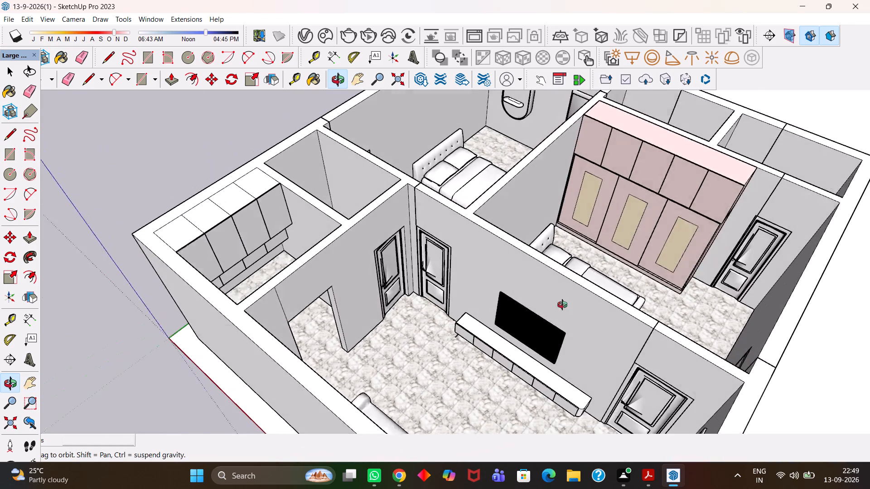
middle_click_drag(562, 305, 567, 306)
scroll(589, 313, "up", 1)
middle_click_drag(501, 312, 656, 341)
scroll(656, 341, "up", 1)
left_click_drag(561, 308, 497, 304)
scroll(447, 279, "down", 1)
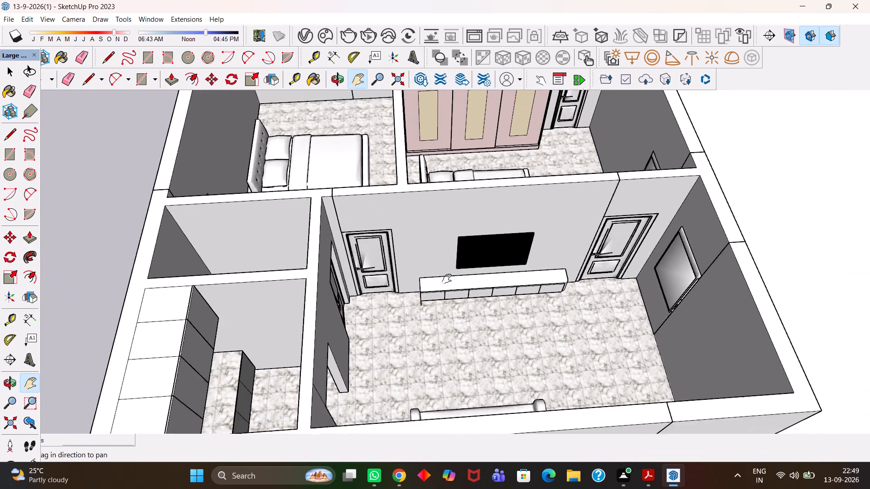
scroll(447, 279, "down", 4)
left_click_drag(479, 320, 470, 298)
middle_click_drag(471, 294, 472, 329)
Inspect the living room's marble-tiled floor and TV wall together with the kitchen and the two bedrooms behind.
scroll(472, 329, "up", 4)
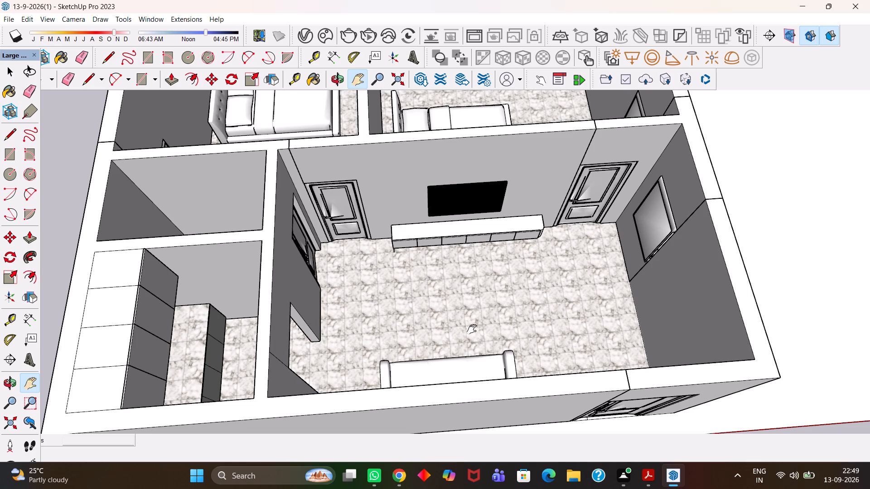
scroll(507, 287, "up", 3)
scroll(477, 319, "down", 5)
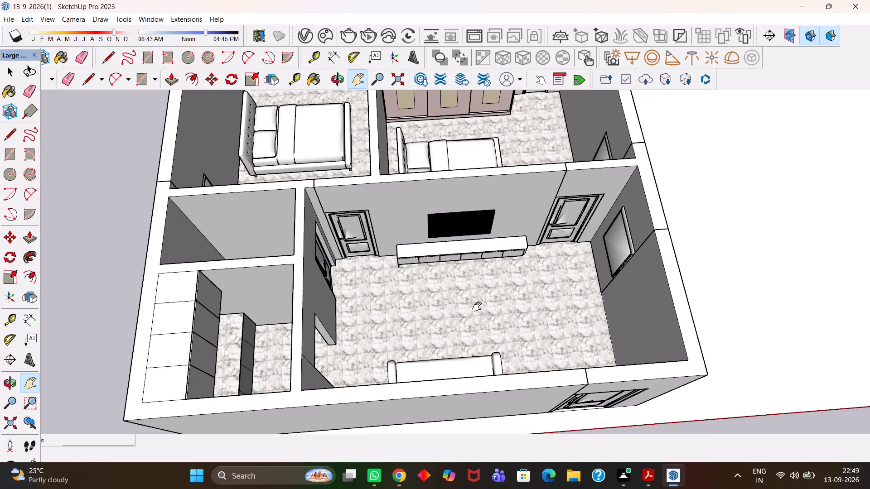
scroll(465, 294, "up", 3)
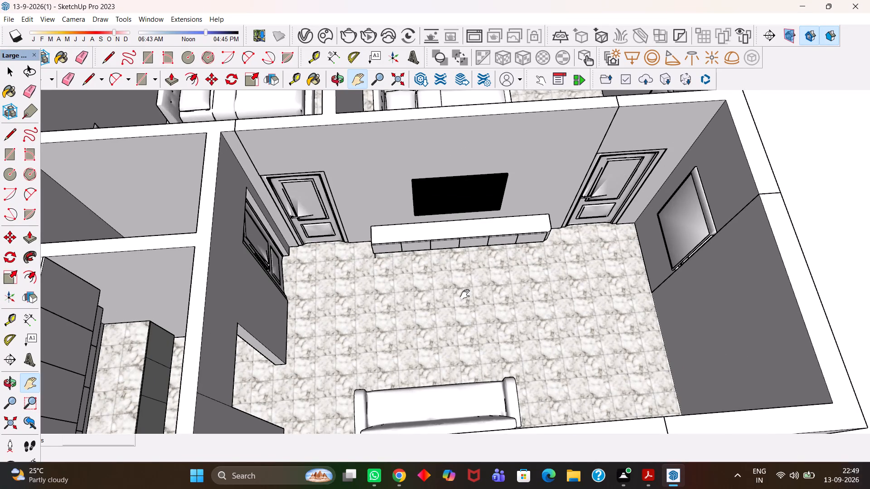
scroll(465, 294, "down", 4)
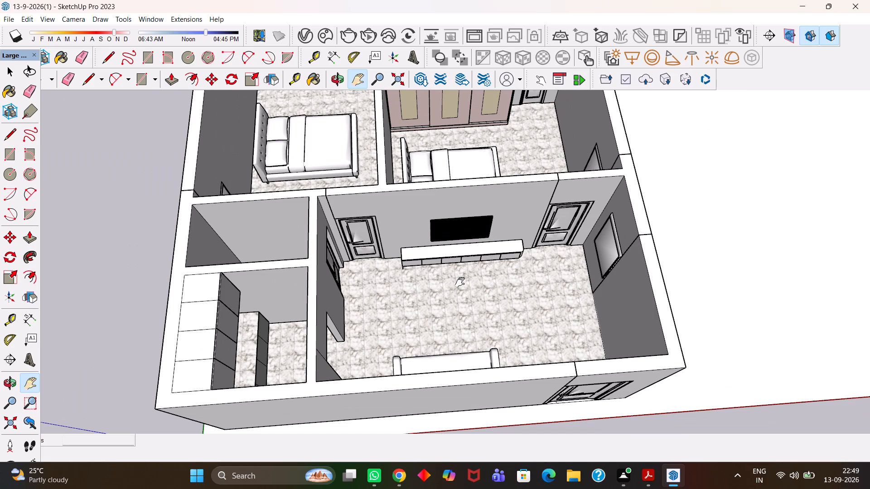
scroll(460, 282, "down", 3)
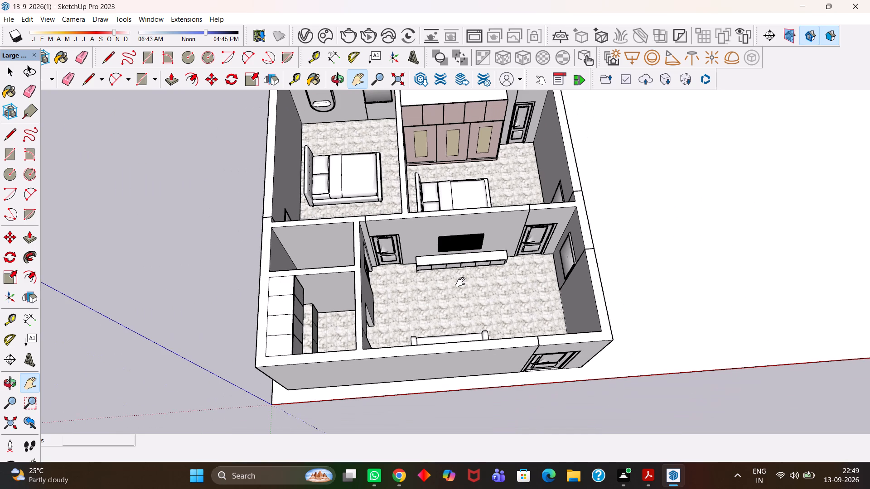
scroll(469, 284, "up", 3)
Examine the living room's sofa, TV console, doors and window from a steeper raised angle facing the TV wall.
middle_click_drag(479, 304, 461, 329)
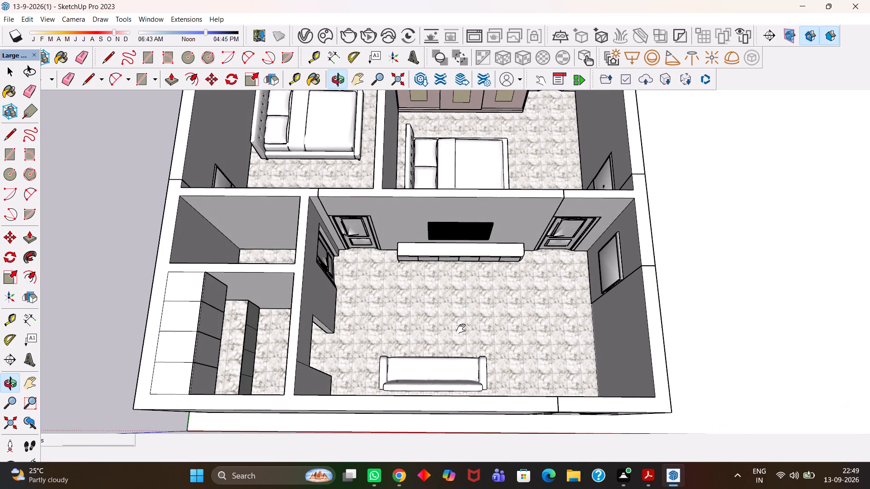
scroll(461, 329, "up", 1)
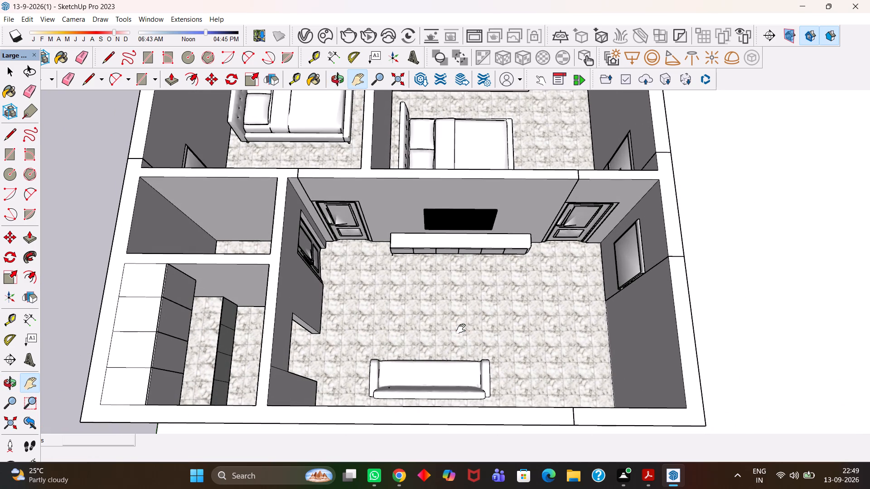
scroll(461, 329, "up", 4)
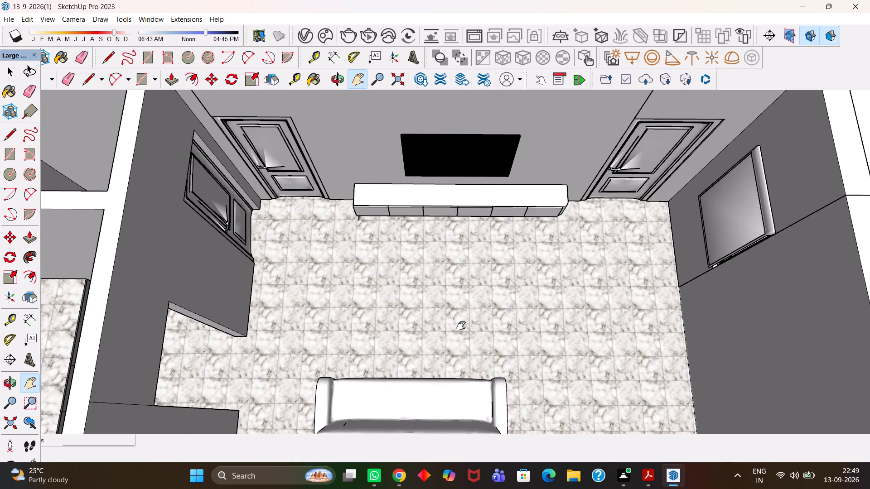
scroll(461, 326, "down", 4)
scroll(461, 326, "up", 3)
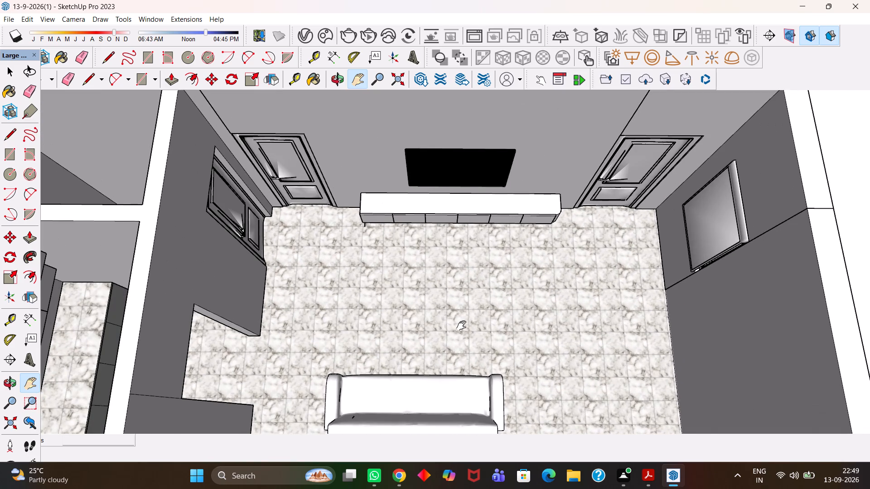
scroll(461, 326, "down", 2)
left_click_drag(463, 332, 495, 340)
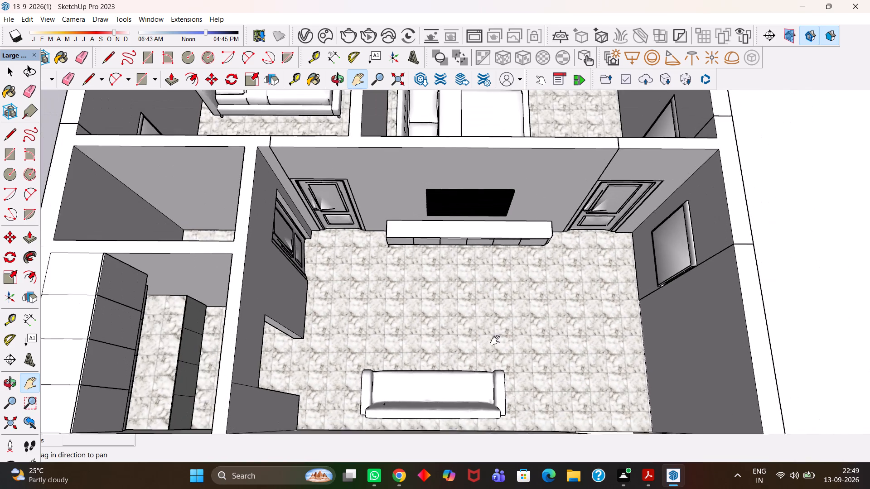
left_click_drag(495, 340, 503, 338)
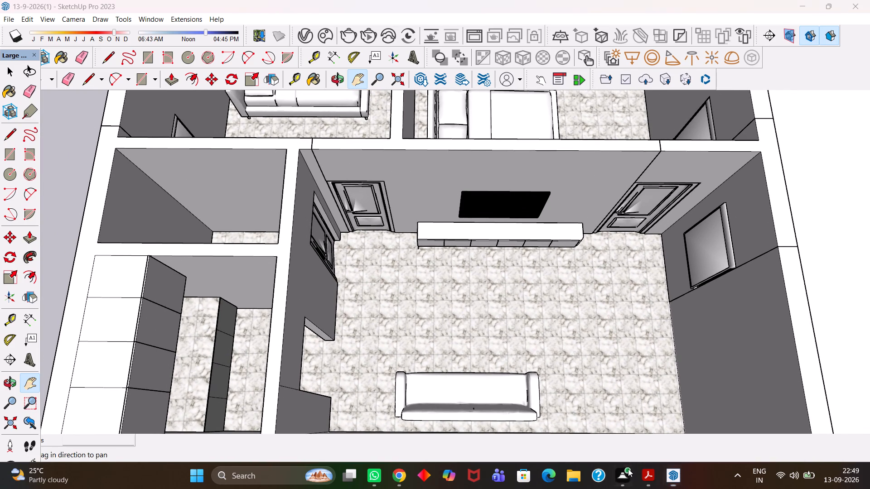
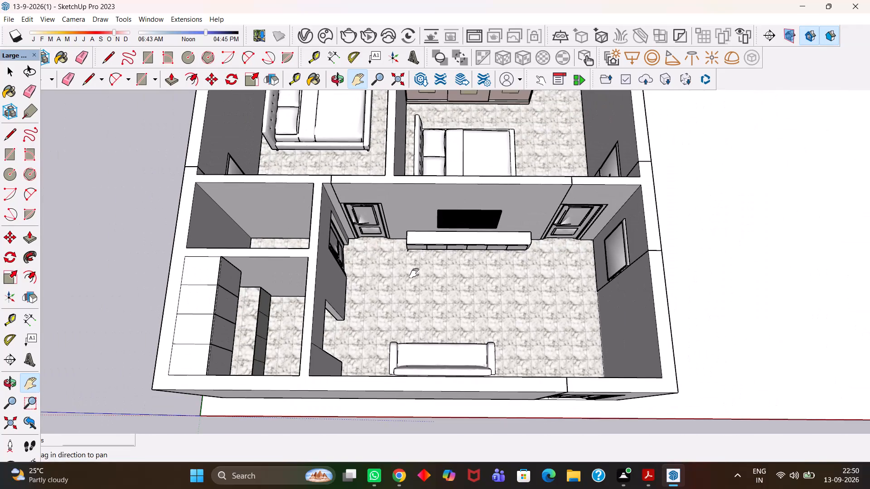
Examine the TV console, the nearby doors and the marble floor of the living room from close up and raised angles.
scroll(414, 273, "up", 3)
key("h")
scroll(414, 273, "down", 4)
scroll(492, 339, "up", 3)
middle_click_drag(490, 340, 420, 299)
scroll(420, 299, "up", 2)
key("h")
middle_click_drag(524, 327, 421, 307)
scroll(421, 307, "up", 2)
key("h")
left_click_drag(387, 245, 431, 319)
scroll(507, 298, "up", 6)
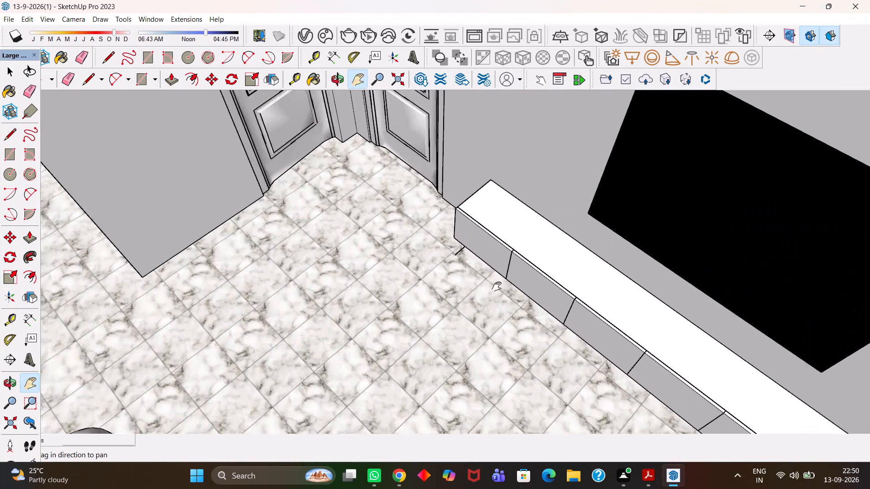
middle_click_drag(501, 291, 561, 289)
scroll(497, 287, "up", 4)
key("h")
left_click_drag(589, 253, 366, 303)
scroll(353, 303, "down", 6)
scroll(298, 308, "up", 4)
middle_click_drag(306, 312, 378, 294)
key("h")
scroll(378, 296, "down", 11)
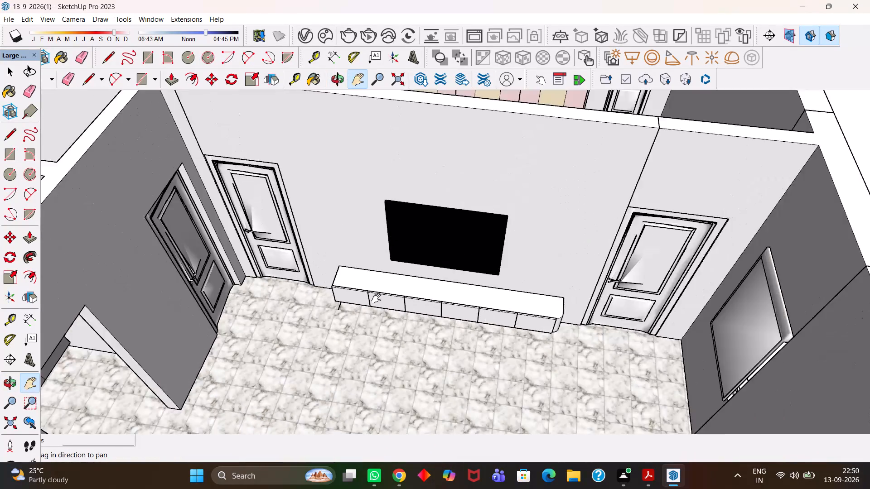
Paint the TV console below the television with the grey Color M02 from the Colors collection.
scroll(376, 298, "up", 5)
middle_click_drag(391, 302, 406, 303)
middle_click_drag(394, 304, 415, 308)
scroll(414, 309, "up", 3)
key("b")
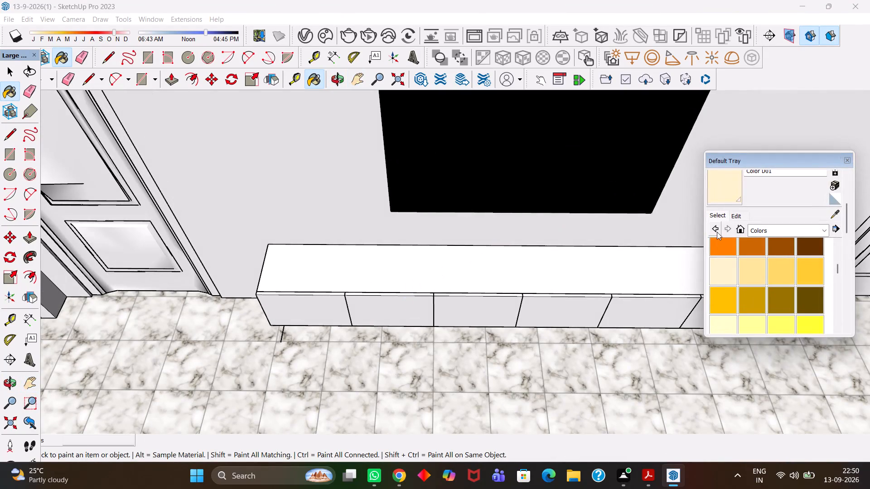
scroll(735, 277, "down", 4)
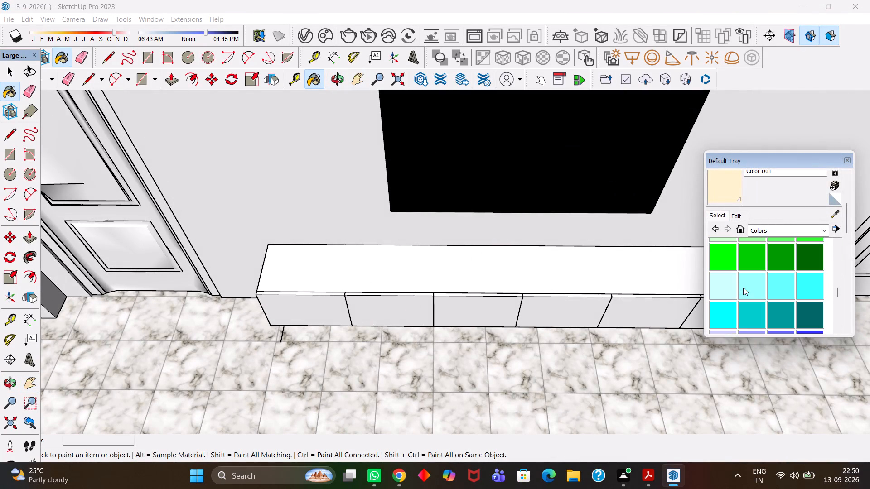
scroll(743, 288, "down", 4)
scroll(743, 288, "up", 2)
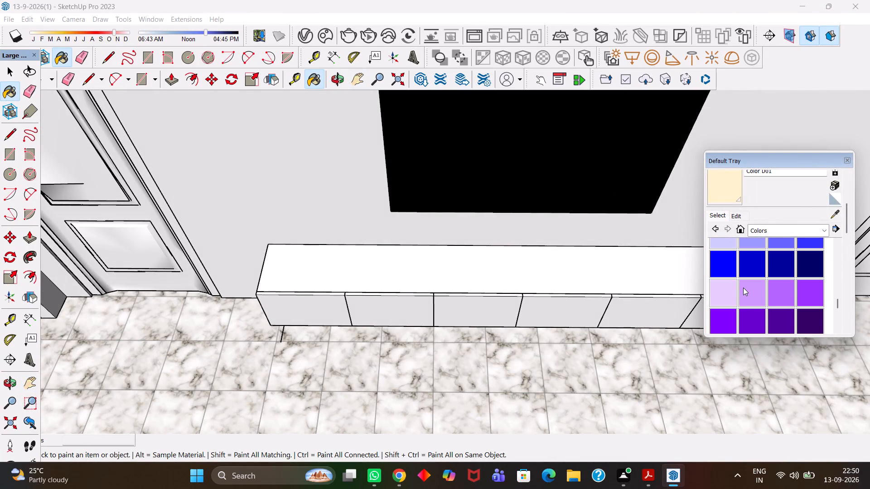
scroll(743, 288, "up", 1)
scroll(743, 286, "down", 4)
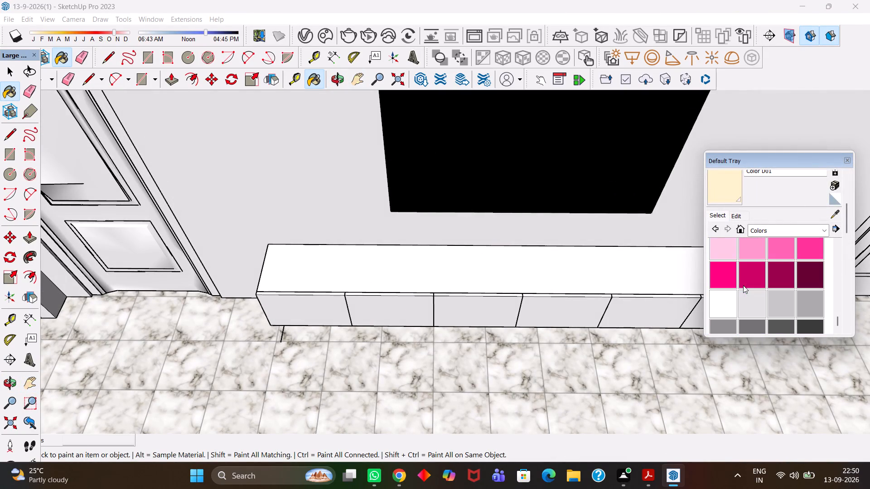
left_click(785, 293)
left_click(460, 285)
scroll(454, 286, "up", 2)
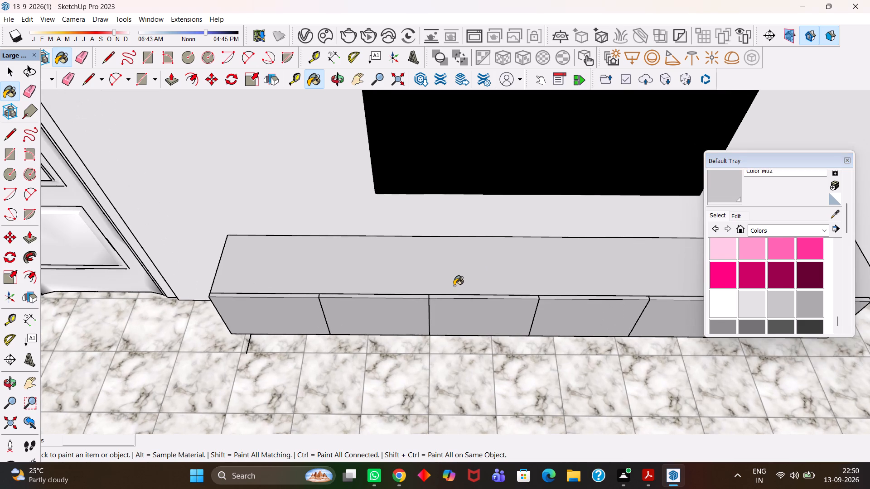
scroll(454, 286, "down", 6)
key("h")
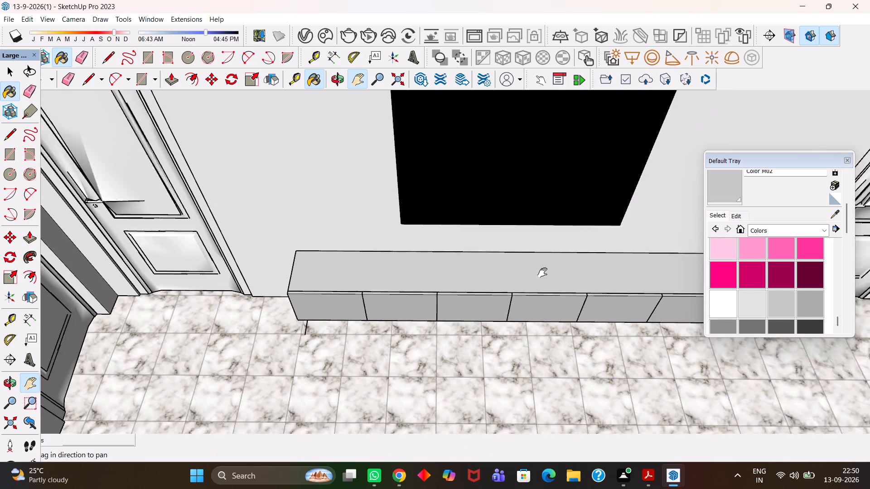
left_click(845, 162)
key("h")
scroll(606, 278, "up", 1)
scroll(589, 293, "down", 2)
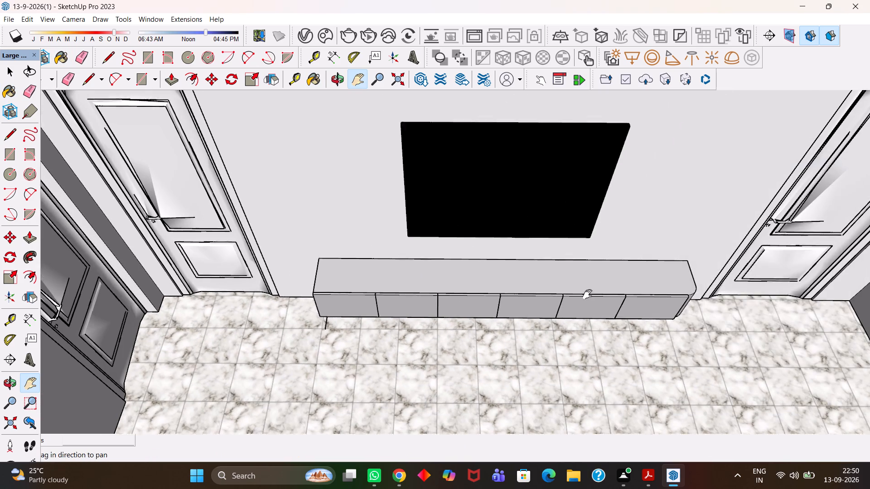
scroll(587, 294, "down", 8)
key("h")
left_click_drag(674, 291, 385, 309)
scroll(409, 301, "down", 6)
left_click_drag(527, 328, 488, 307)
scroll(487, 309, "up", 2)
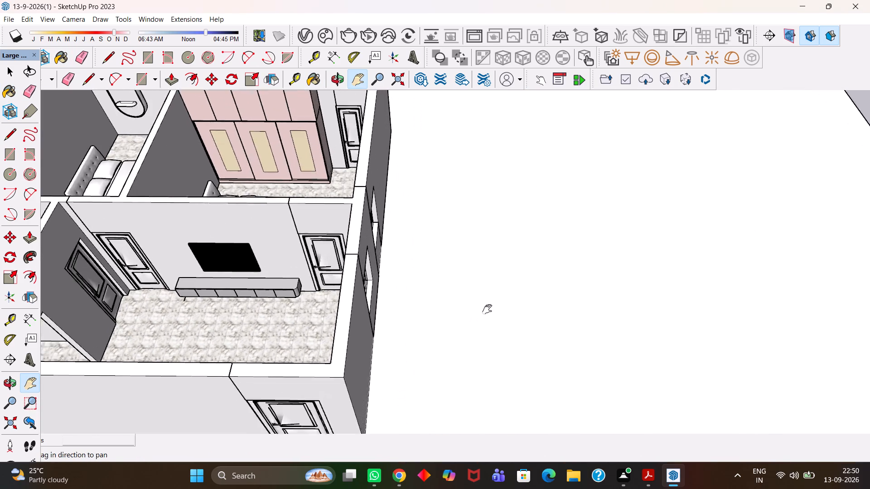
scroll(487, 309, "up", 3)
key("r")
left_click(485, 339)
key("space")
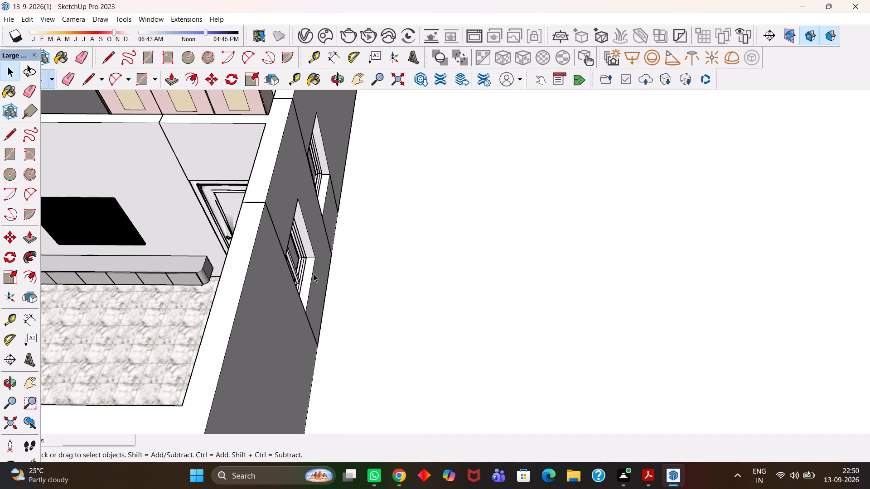
Draw a small circle on the empty ground outside the side wall with the two windows.
key("c")
left_click(432, 287)
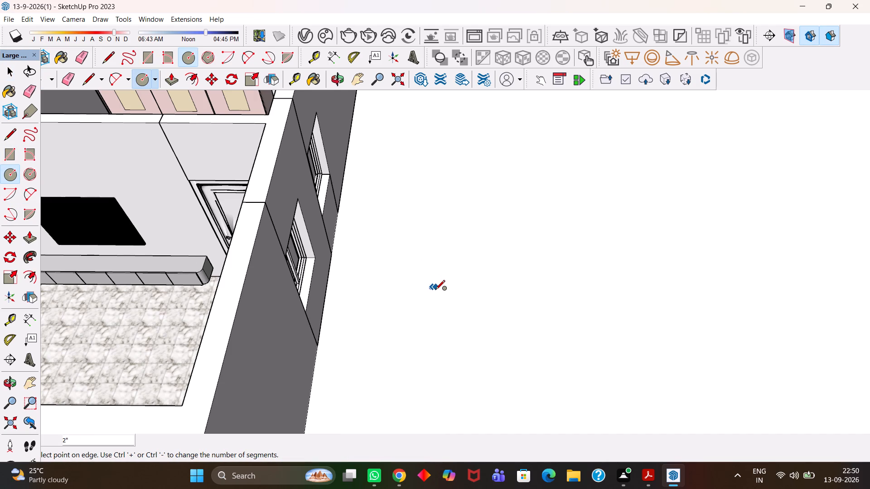
left_click(437, 292)
scroll(434, 289, "up", 11)
key("space")
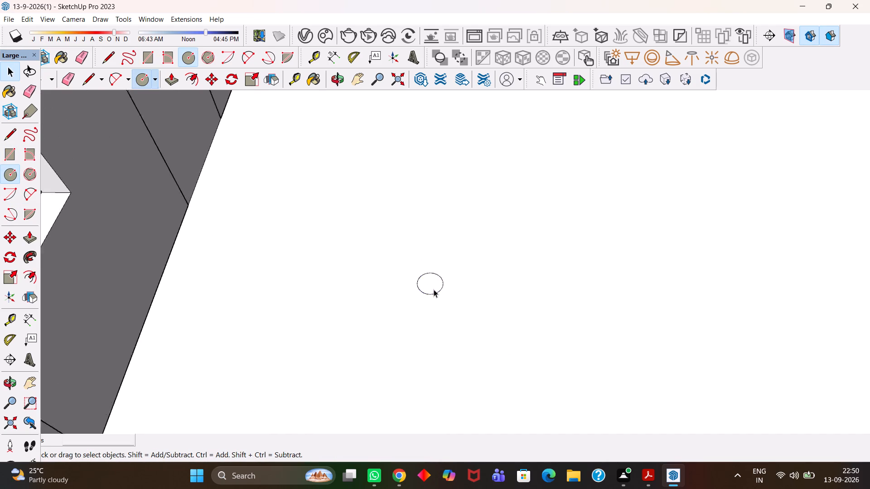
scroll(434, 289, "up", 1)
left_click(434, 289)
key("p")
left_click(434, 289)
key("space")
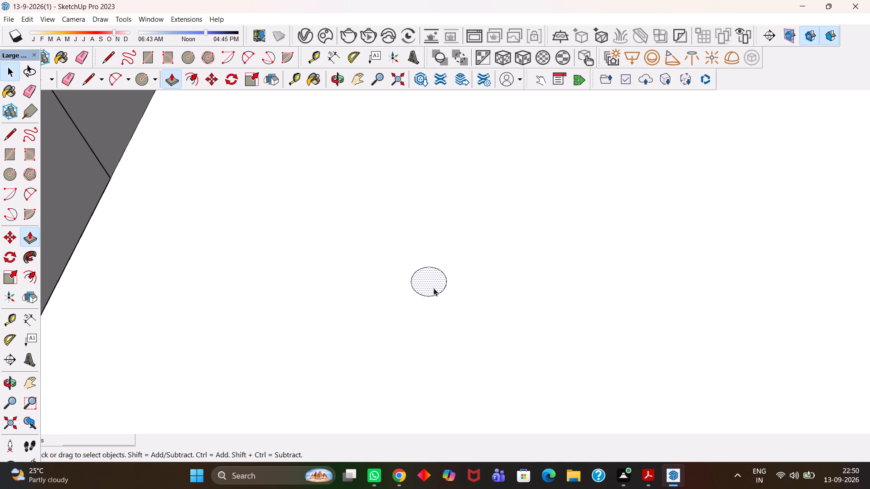
Make the small circle's face and its edge into a group.
double_click(432, 283)
right_click(432, 283)
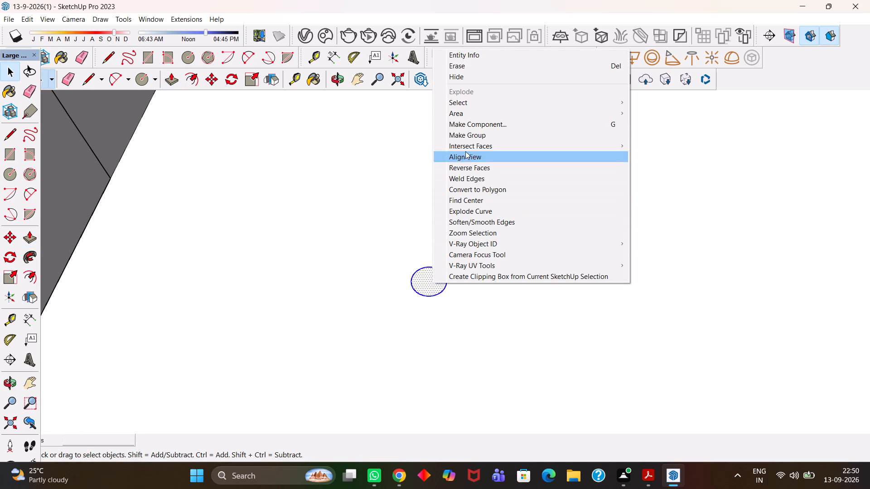
left_click(465, 136)
Inside the circle's group, Push/Pull the circular face up 1" into a disc.
scroll(444, 221, "up", 4)
key("space")
double_click(421, 314)
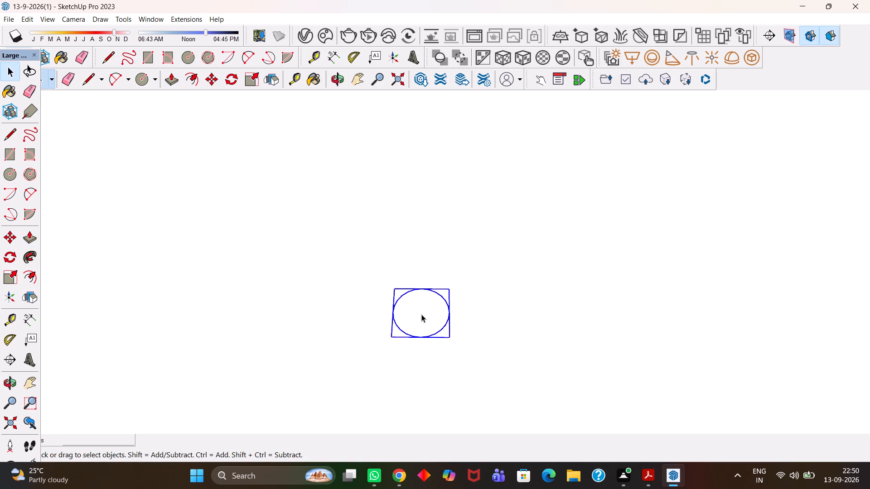
left_click(421, 321)
key("p")
left_click(421, 321)
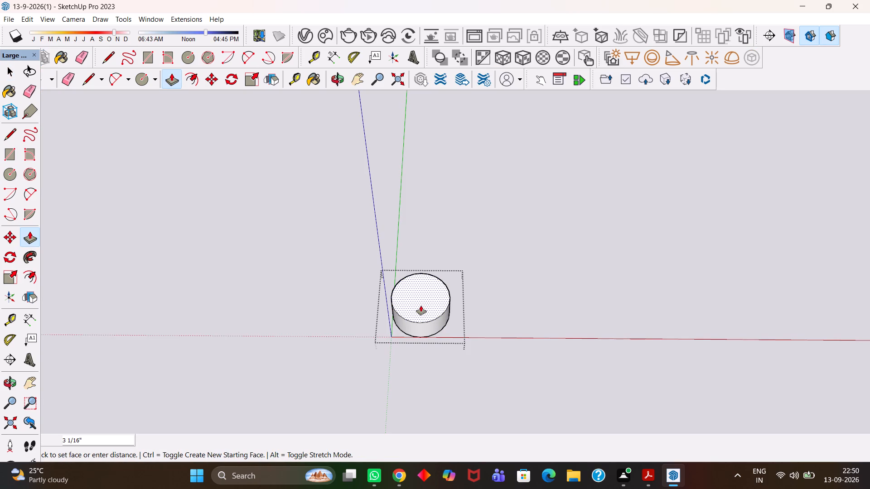
type("1\"")
key("Return")
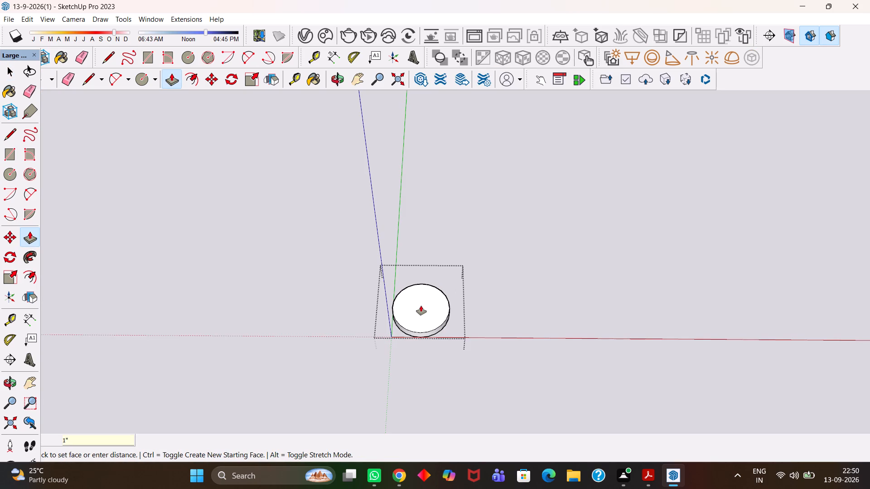
Offset the disc's top edge inward about 1 1/2" and push the inner circle down into a recess, leaving the group.
key("f")
left_click_drag(419, 307, 408, 301)
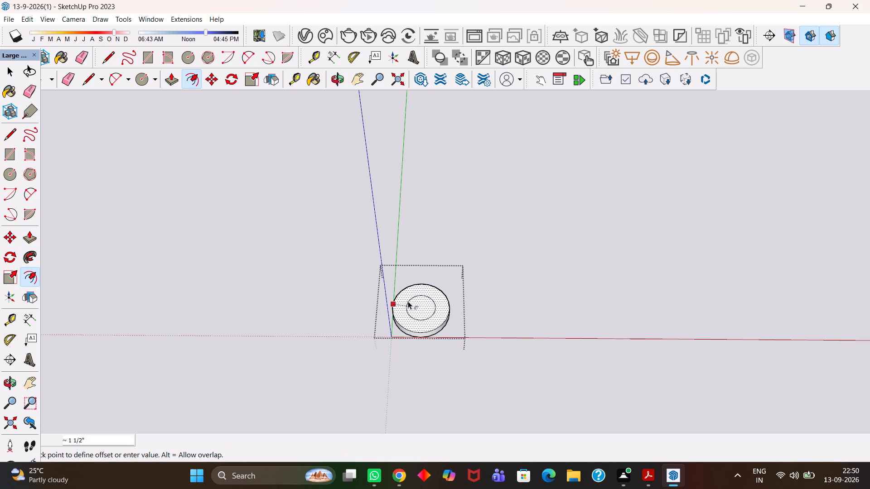
left_click_drag(408, 301, 406, 301)
key("space")
left_click(423, 314)
scroll(423, 314, "up", 2)
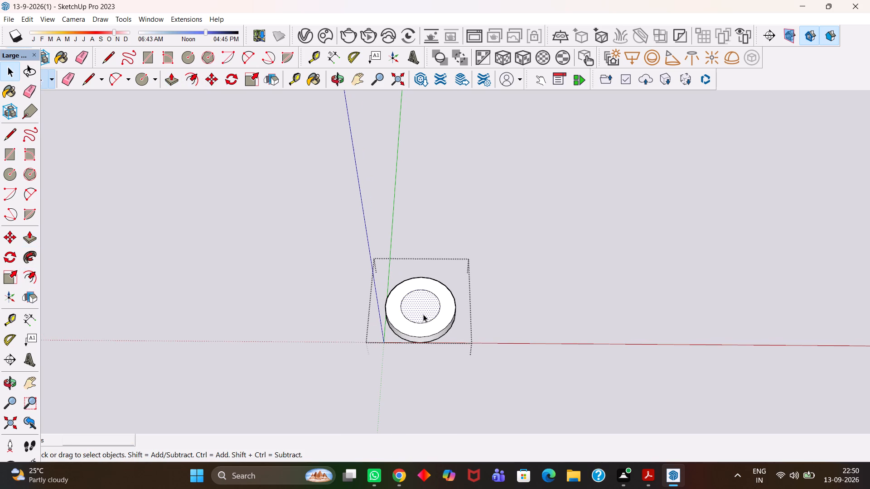
key("p")
left_click(423, 314)
left_click(422, 318)
scroll(422, 318, "up", 3)
key("space")
left_click(413, 336)
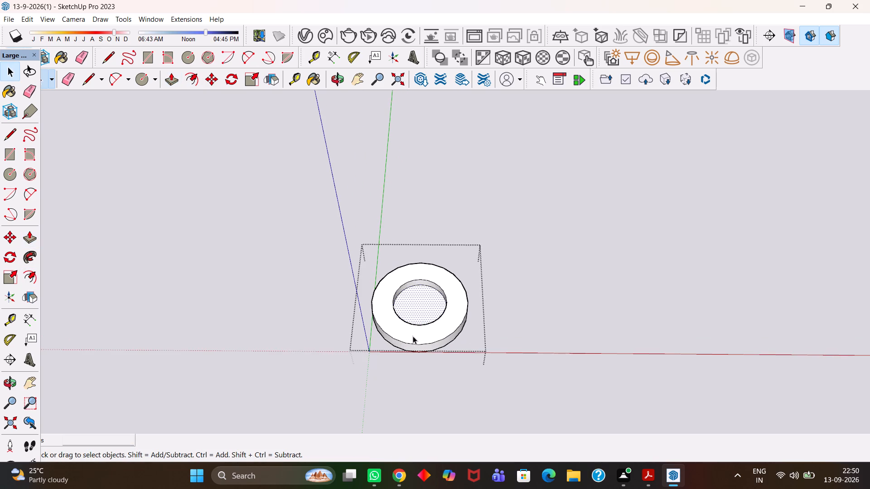
scroll(414, 334, "down", 3)
key("space")
double_click(535, 333)
double_click(431, 328)
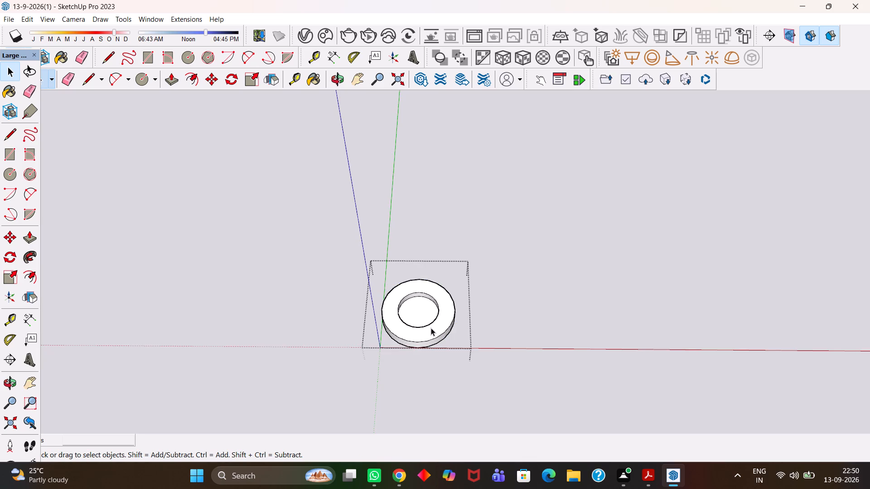
left_click(431, 328)
left_click(535, 307)
Move the recessed disc group from outside the house onto the top of the living room's TV console.
left_click(430, 337)
scroll(430, 339, "down", 4)
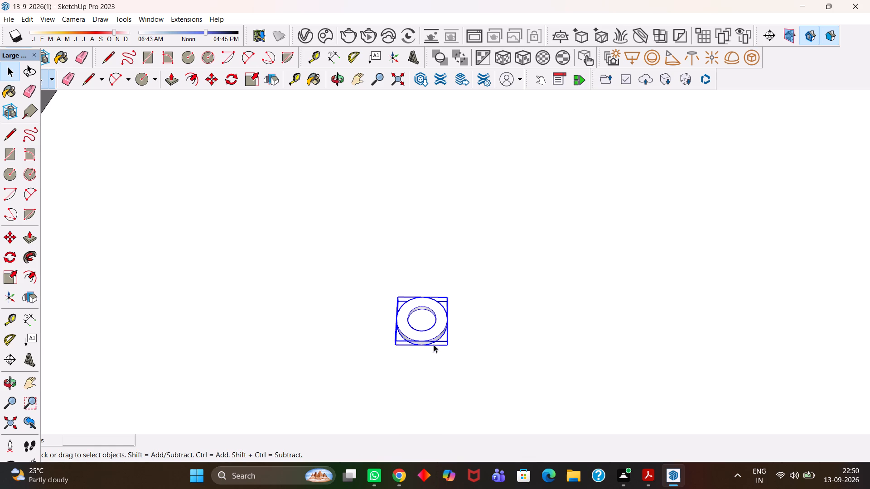
key("m")
left_click(446, 348)
key("h")
scroll(367, 337, "down", 7)
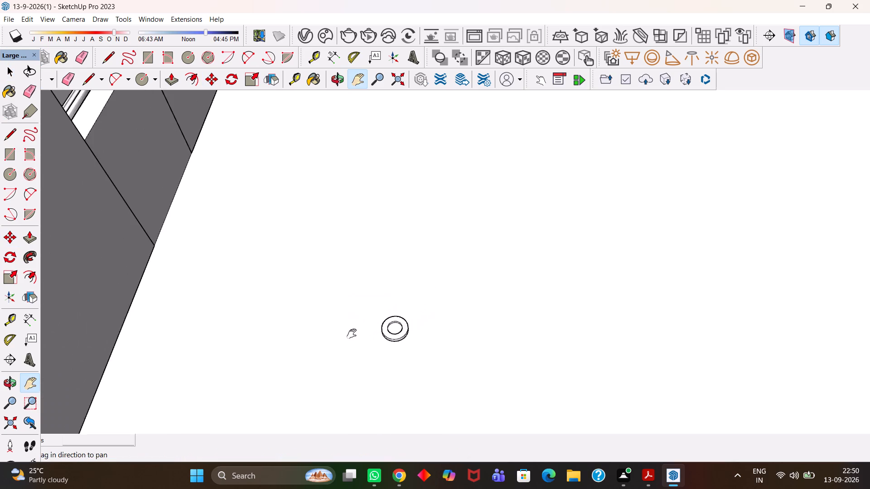
scroll(352, 334, "down", 5)
left_click_drag(237, 319, 585, 324)
left_click_drag(349, 295, 440, 299)
scroll(248, 317, "up", 4)
left_click_drag(244, 326, 370, 300)
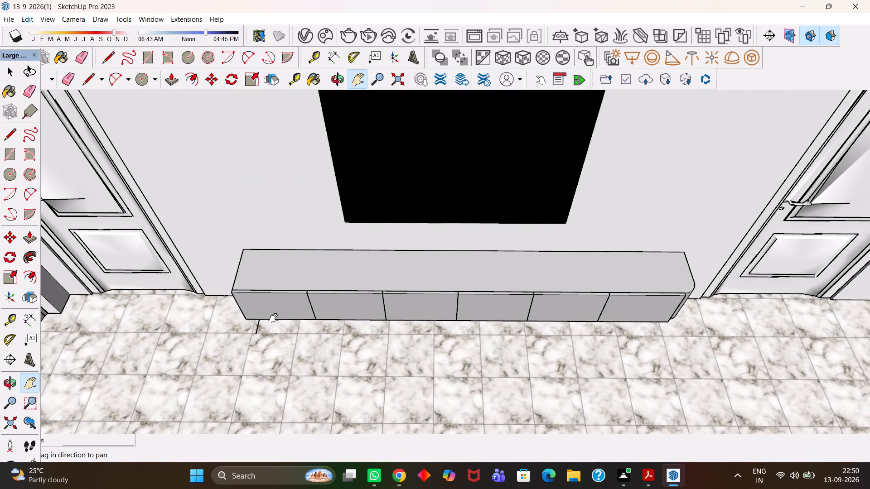
scroll(273, 318, "up", 3)
key("Escape")
left_click(299, 273)
Move the recessed disc across the console top so that it overhangs the front edge above the first drawer.
scroll(297, 277, "up", 4)
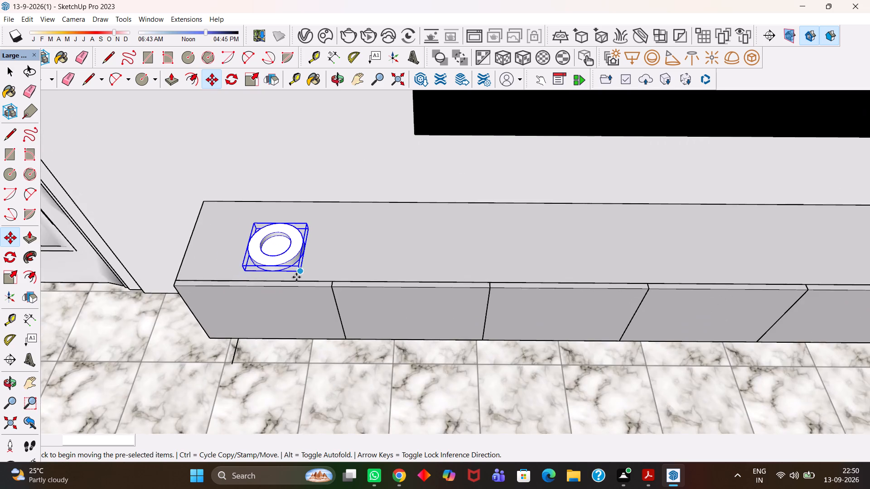
scroll(296, 277, "up", 2)
key("h")
scroll(296, 272, "down", 4)
scroll(251, 274, "up", 4)
key("h")
middle_click_drag(230, 252, 352, 232)
scroll(332, 242, "up", 2)
left_click_drag(304, 297, 390, 239)
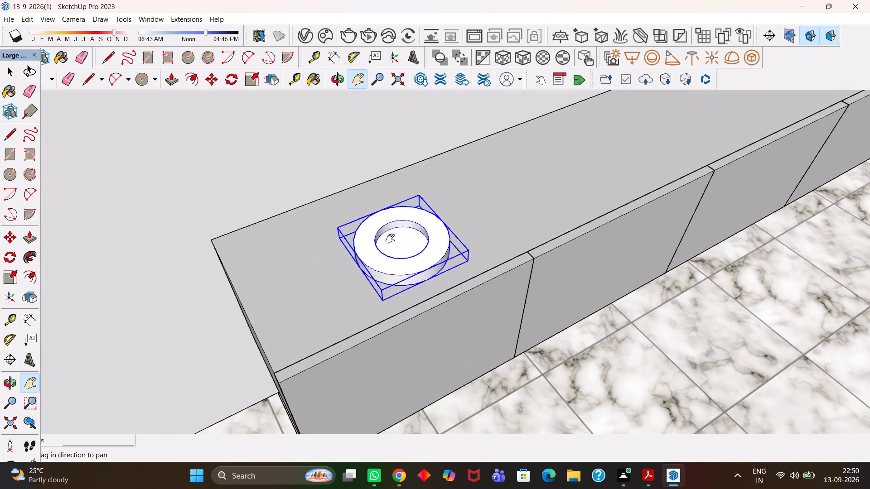
left_click_drag(390, 239, 389, 244)
middle_click_drag(356, 276, 472, 230)
scroll(492, 240, "up", 1)
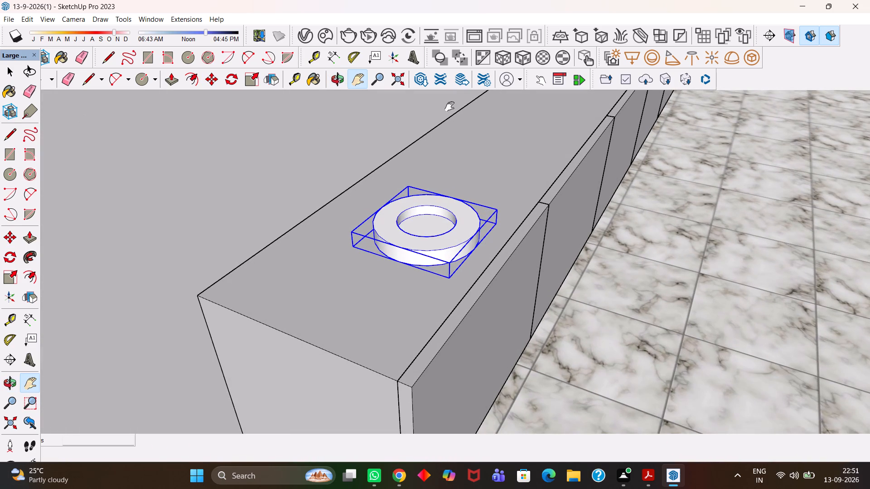
middle_click_drag(403, 254, 474, 270)
scroll(474, 270, "up", 2)
key("m")
left_click(334, 267)
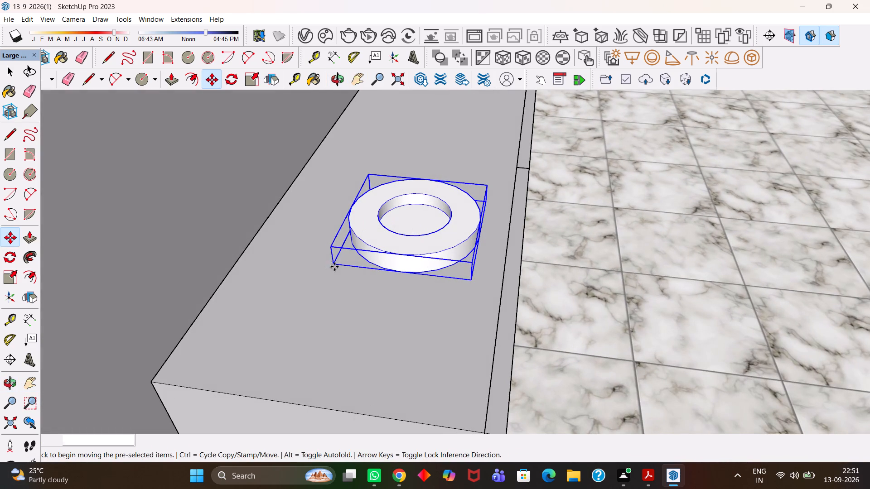
left_click(500, 299)
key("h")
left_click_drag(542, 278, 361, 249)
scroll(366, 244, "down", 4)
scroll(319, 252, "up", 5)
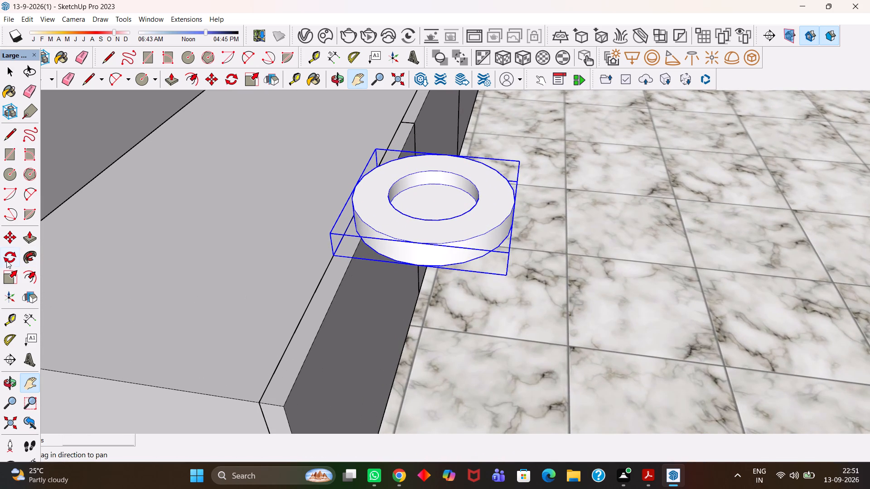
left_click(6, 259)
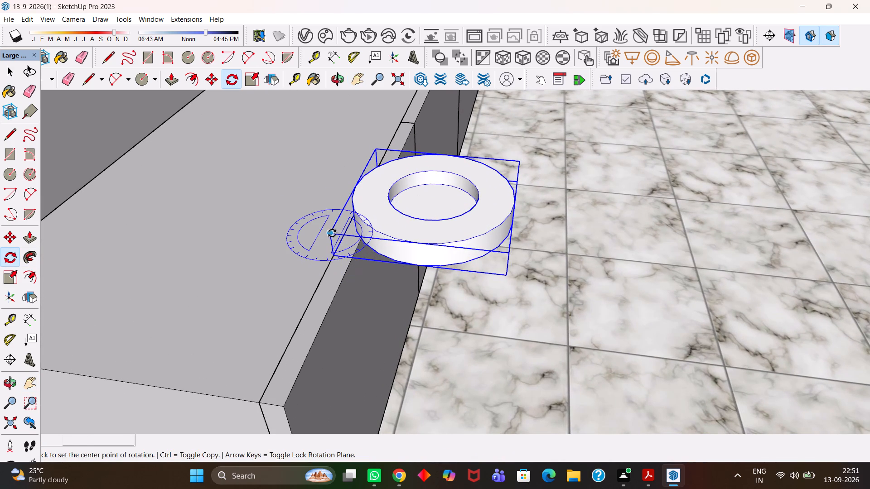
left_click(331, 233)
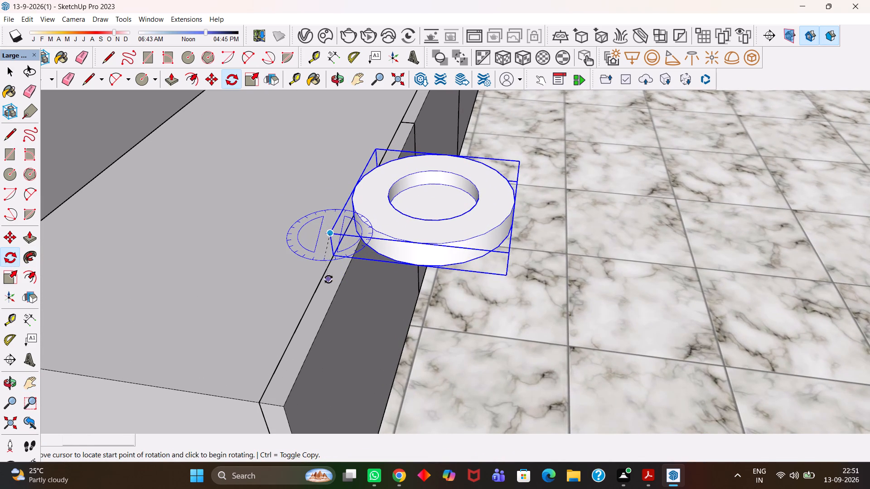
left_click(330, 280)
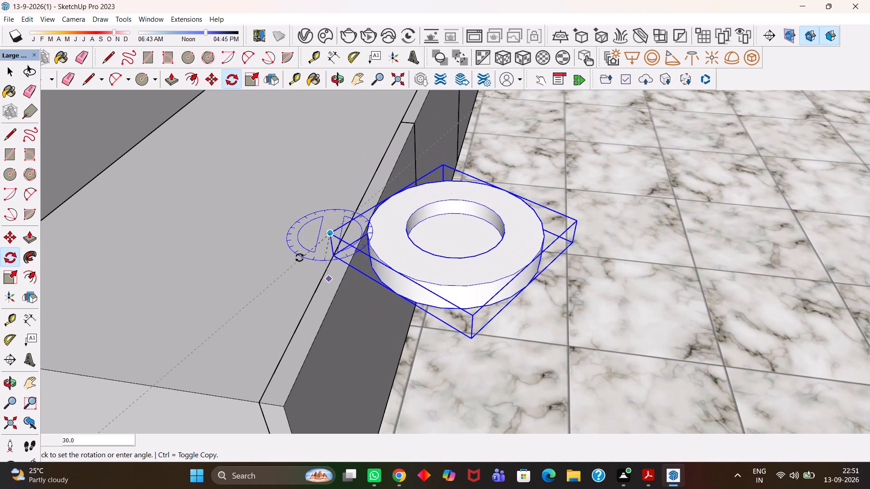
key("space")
Rotate the recessed disc group 90 degrees about the red axis at its corner so it stands upright.
key("h")
scroll(414, 227, "up", 4)
scroll(305, 230, "down", 6)
key("h")
scroll(334, 225, "up", 3)
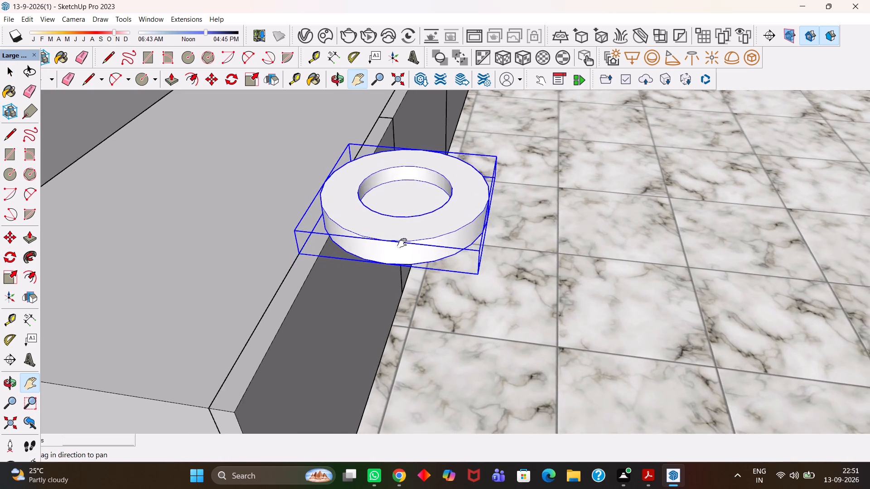
scroll(402, 243, "up", 2)
key("h")
middle_click(415, 234)
middle_click(415, 232)
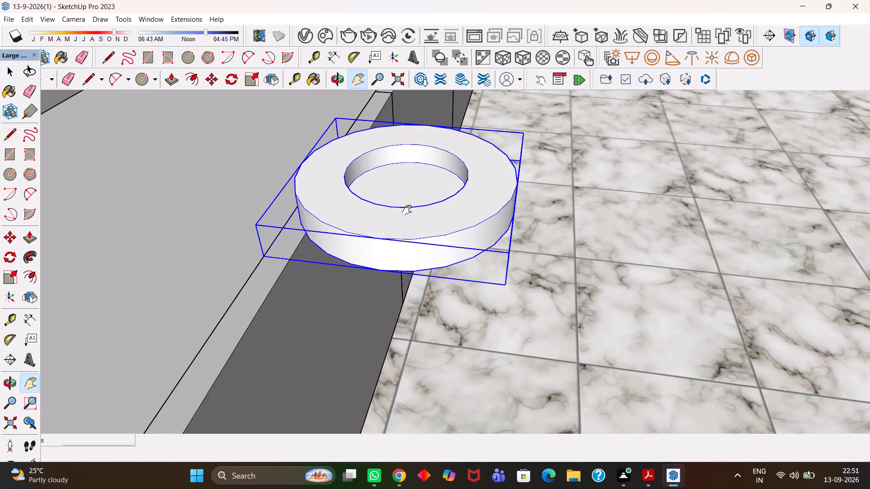
scroll(425, 189, "up", 3)
scroll(403, 202, "down", 4)
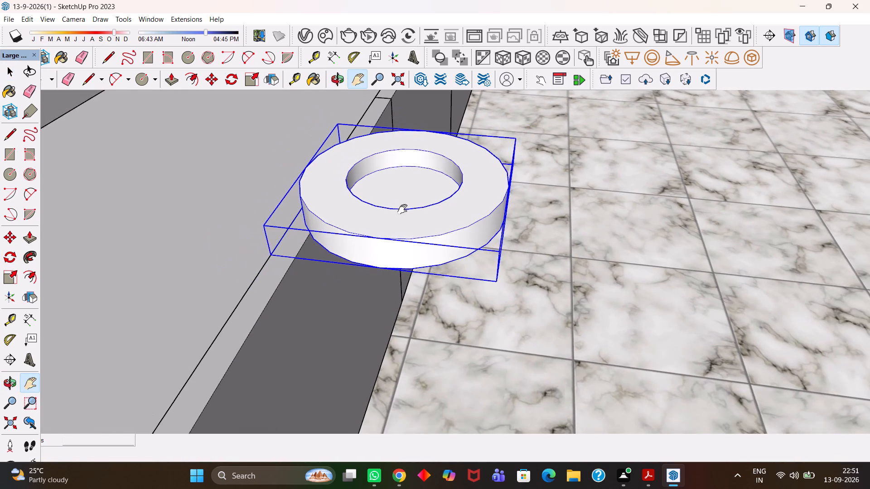
scroll(402, 217, "down", 3)
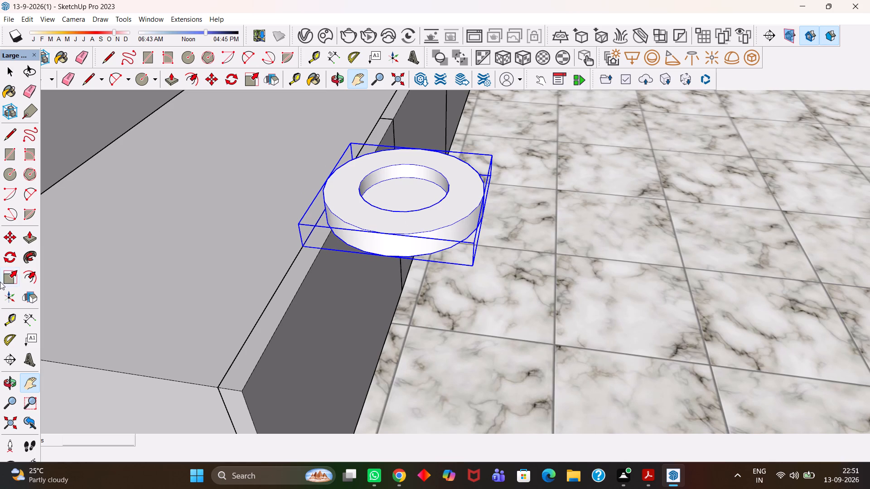
left_click(10, 256)
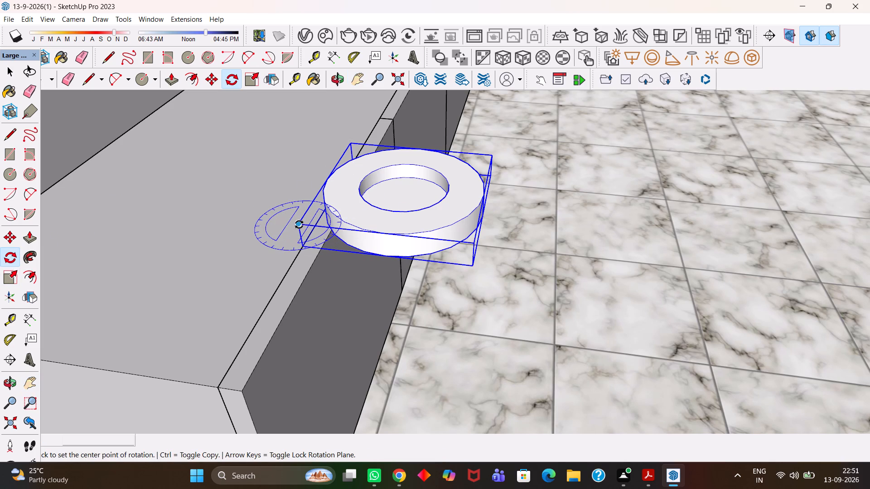
key("Up")
key("Right")
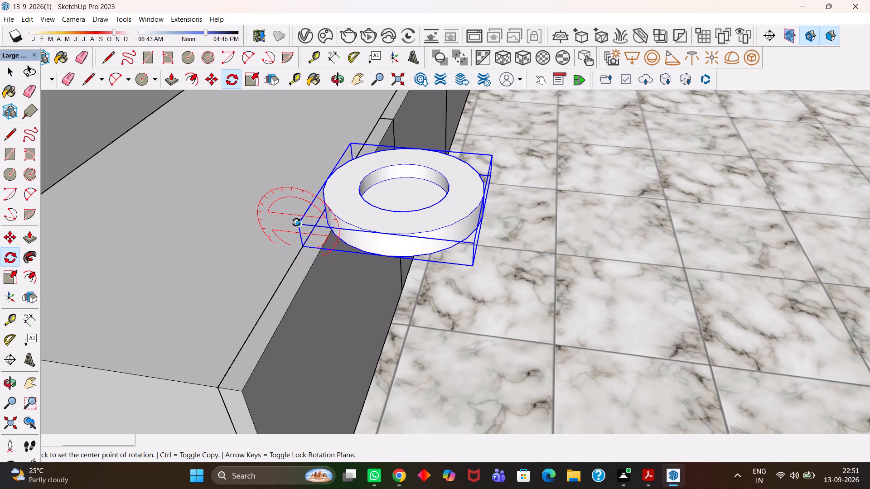
key("Down")
key("Left")
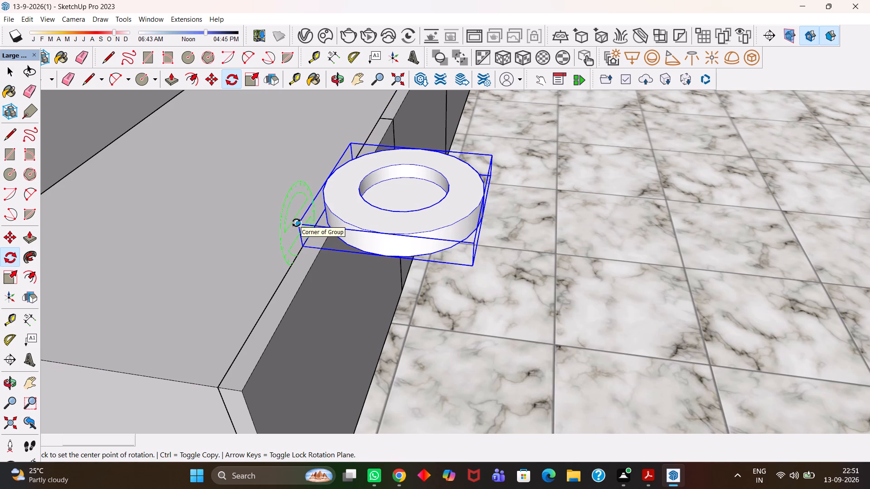
key("Right")
left_click(296, 223)
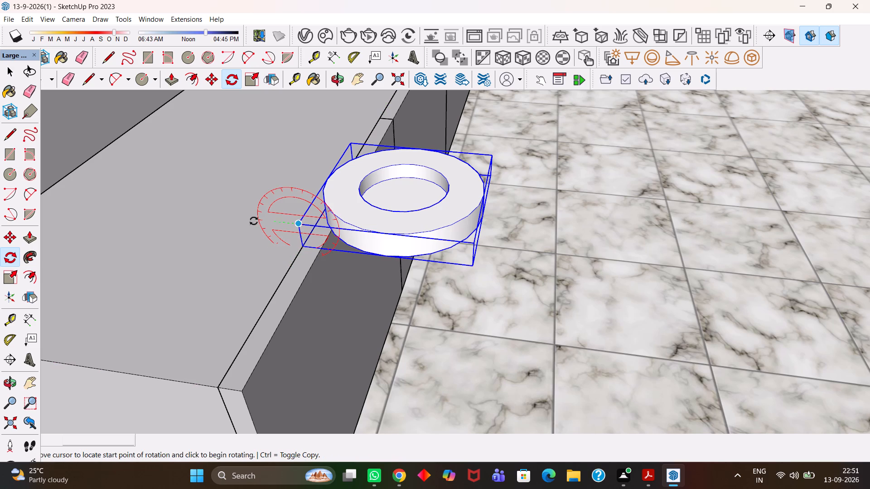
left_click(254, 221)
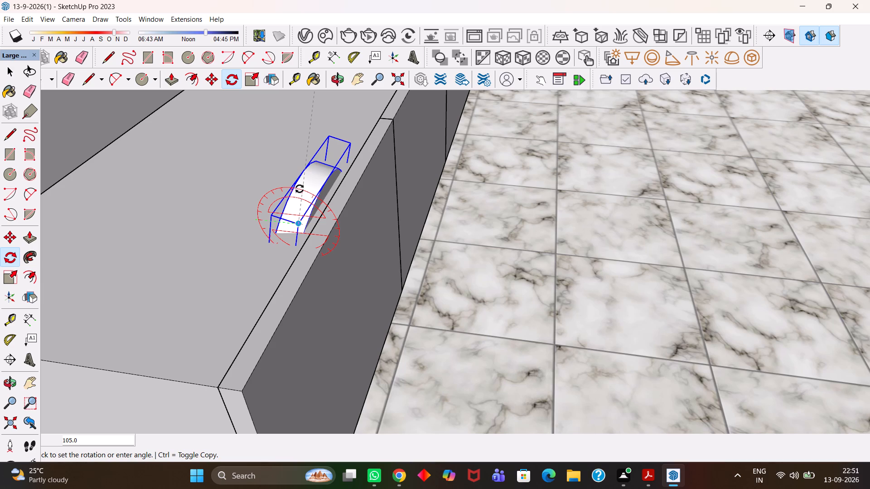
type("90")
key("Return")
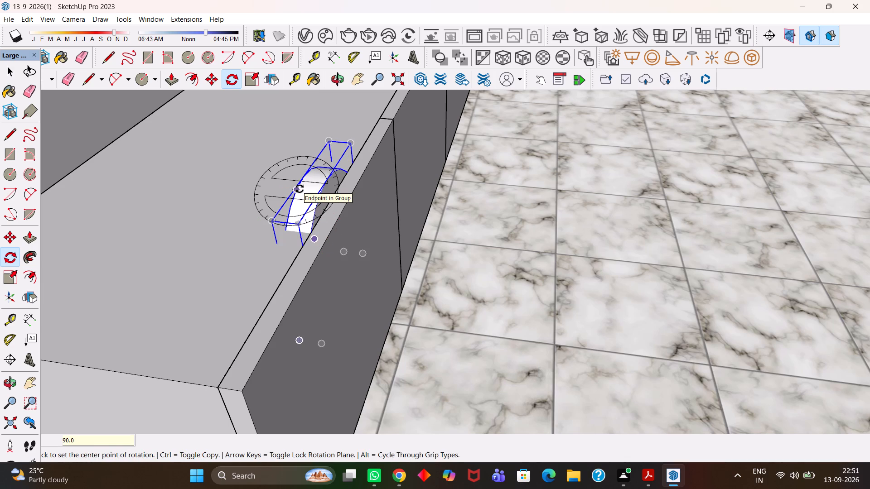
Move the upright disc group onto the first drawer's front face, then outward so that it projects from the face.
key("m")
left_click(301, 223)
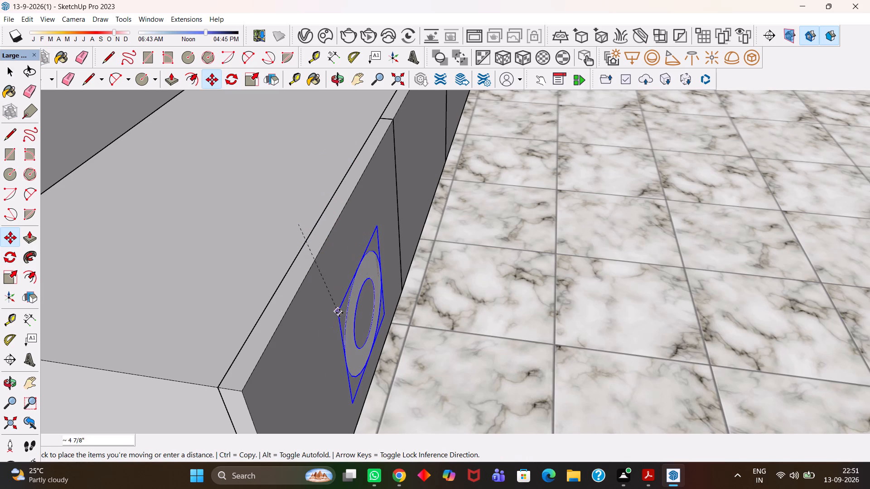
left_click(337, 312)
key("h")
scroll(246, 274, "down", 6)
key("h")
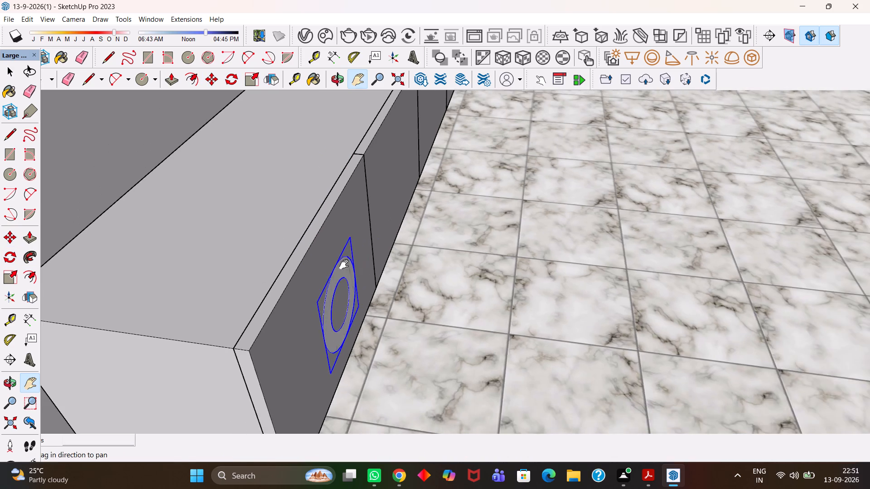
scroll(344, 264, "down", 2)
middle_click_drag(369, 273, 321, 276)
middle_click_drag(314, 276, 310, 275)
scroll(314, 276, "up", 7)
key("h")
middle_click_drag(345, 288, 320, 280)
scroll(320, 280, "up", 2)
key("m")
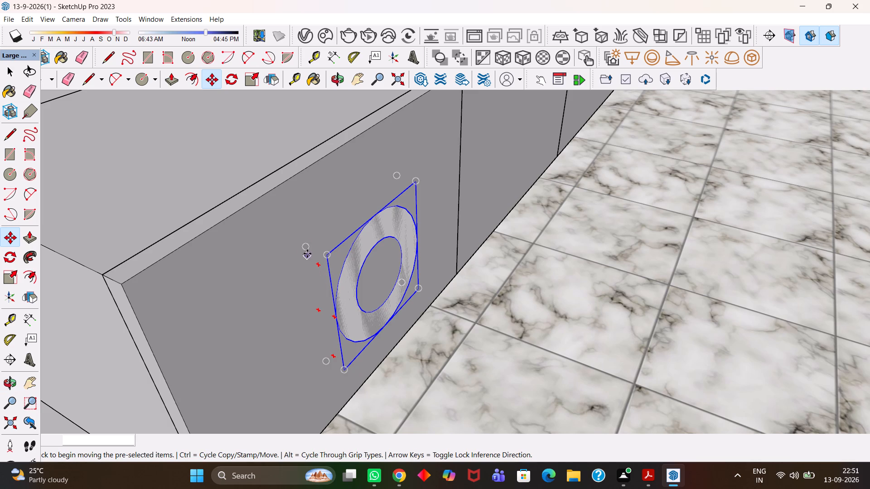
left_click(307, 246)
left_click(326, 259)
Scale the disc group narrower along the drawer front.
scroll(343, 282, "up", 3)
key("space")
double_click(356, 288)
left_click_drag(474, 337, 459, 312)
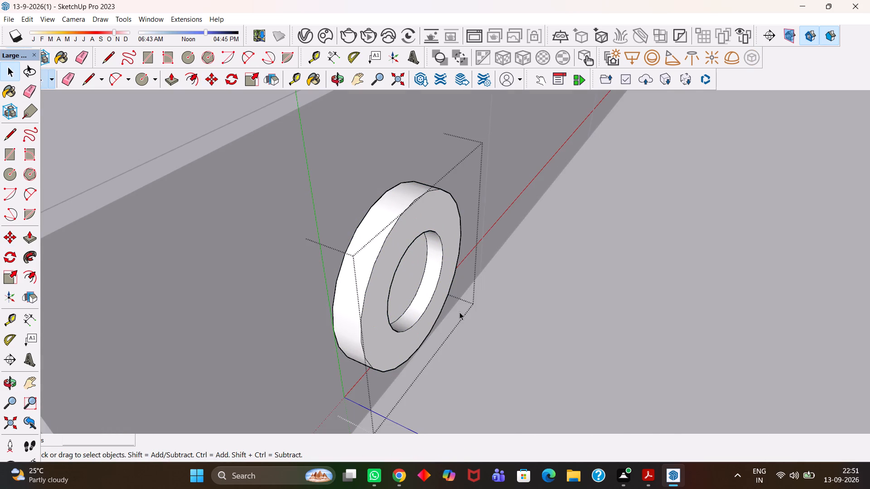
left_click_drag(459, 312, 473, 332)
left_click(375, 271)
middle_click(340, 273)
scroll(337, 270, "up", 2)
key("s")
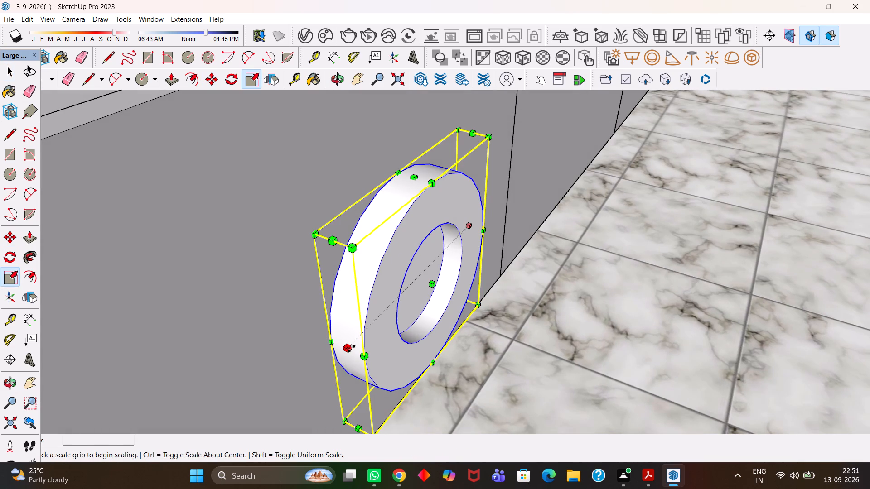
left_click(352, 349)
left_click(388, 316)
Scale the disc group's height to about 0.55 and narrow its width again to make a small knob.
scroll(208, 363, "down", 7)
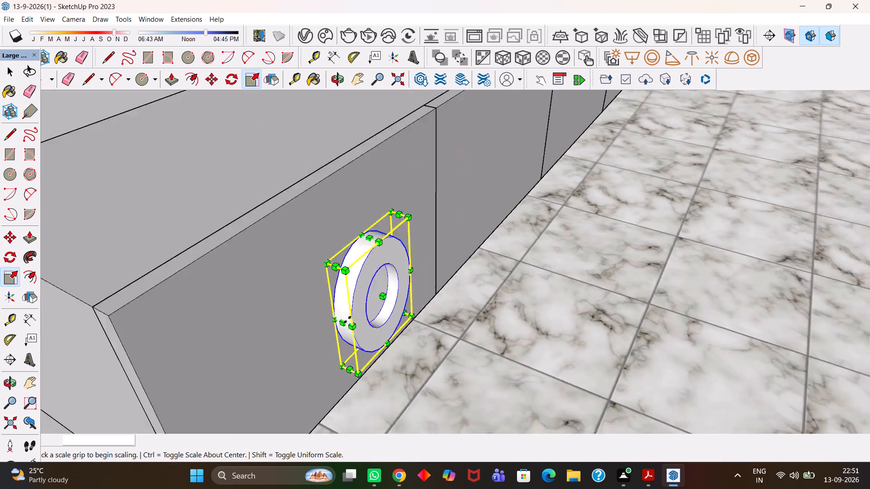
middle_click_drag(411, 300, 388, 302)
middle_click(333, 305)
scroll(332, 305, "up", 1)
left_click(375, 225)
left_click(373, 281)
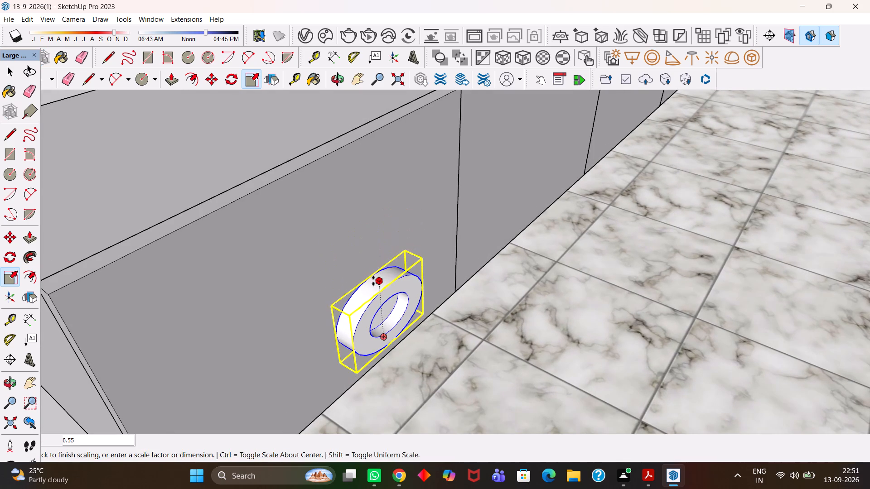
scroll(420, 311, "up", 1)
scroll(353, 328, "up", 2)
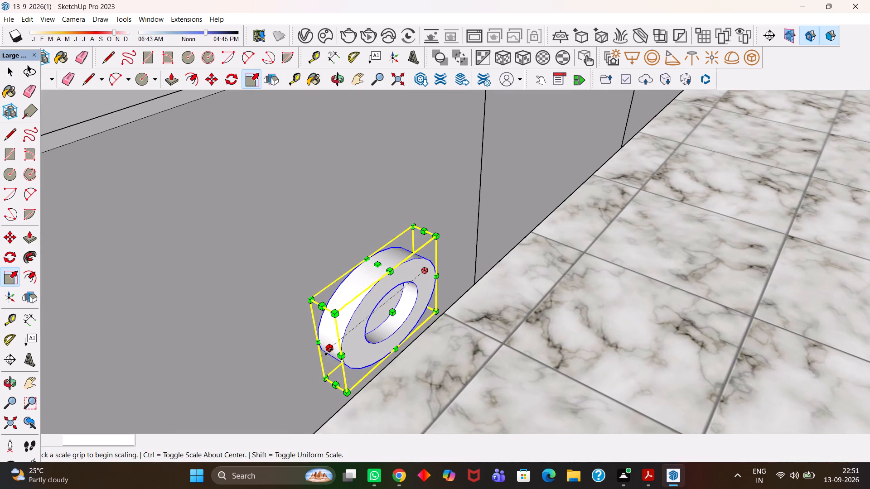
left_click(329, 352)
left_click(357, 330)
Place a vertical guide 8 3/4" from the first drawer front's outer side edge and a horizontal guide around its mid-height.
scroll(357, 330, "down", 6)
key("h")
left_click_drag(358, 312, 447, 256)
middle_click_drag(670, 278, 396, 307)
scroll(396, 307, "up", 1)
scroll(437, 240, "up", 1)
scroll(436, 243, "down", 5)
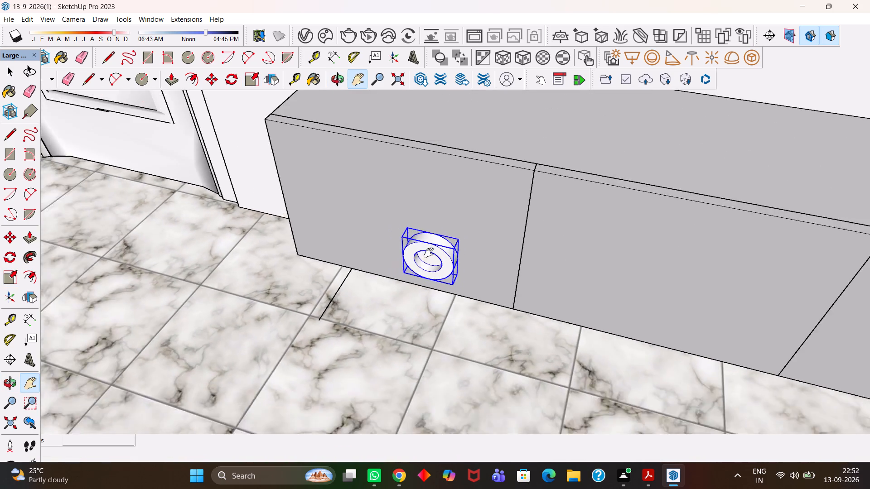
scroll(427, 268, "up", 3)
middle_click_drag(432, 272, 458, 266)
key("h")
left_click_drag(471, 199, 490, 299)
scroll(462, 310, "down", 5)
middle_click_drag(444, 322, 462, 321)
scroll(457, 321, "up", 3)
key("t")
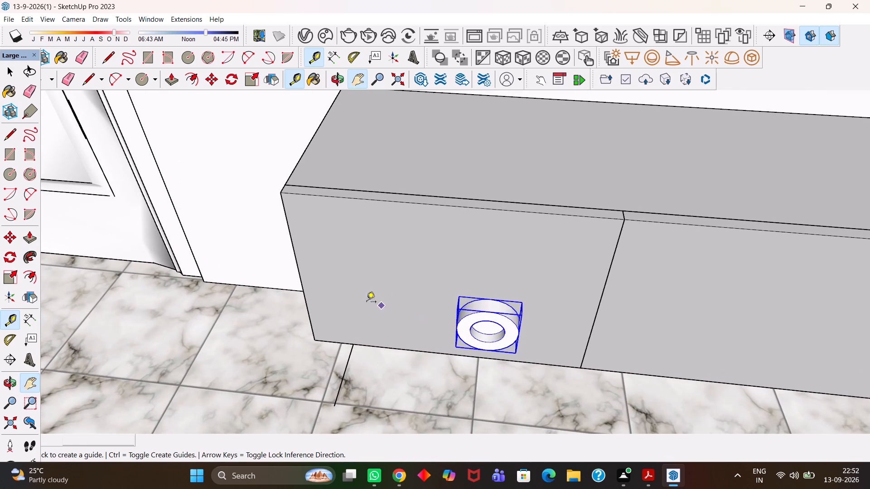
left_click(303, 299)
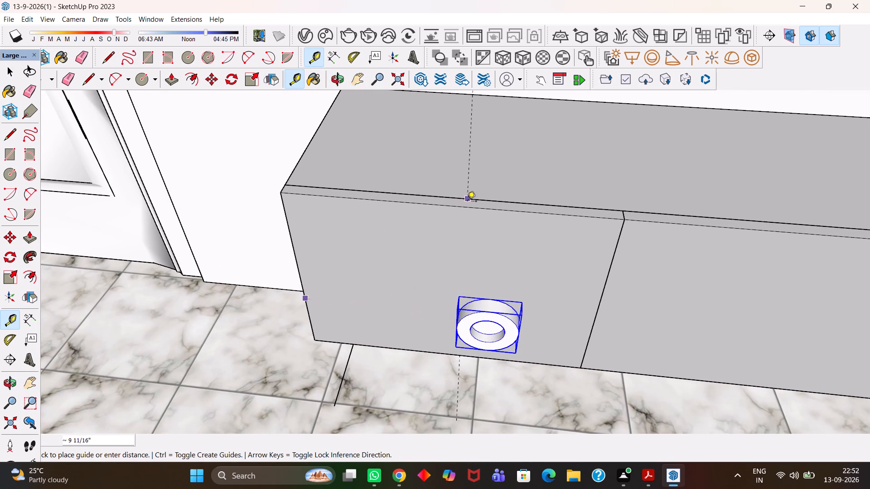
left_click(446, 204)
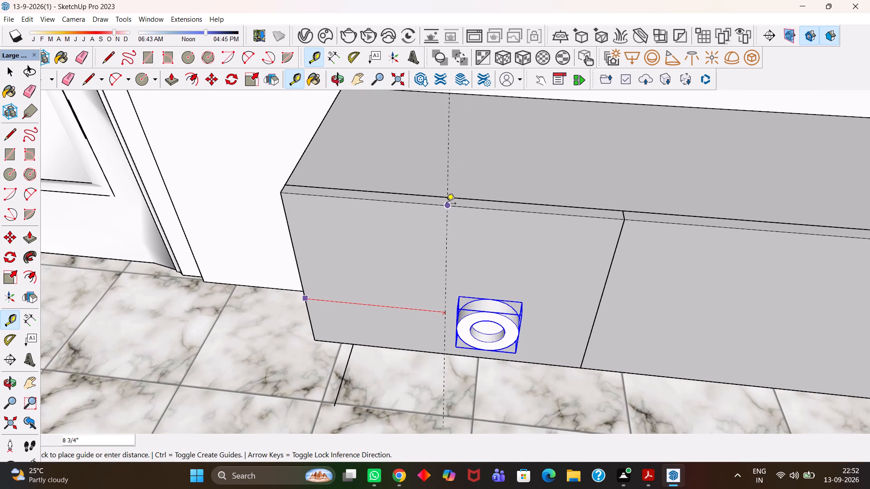
left_click_drag(372, 343, 368, 337)
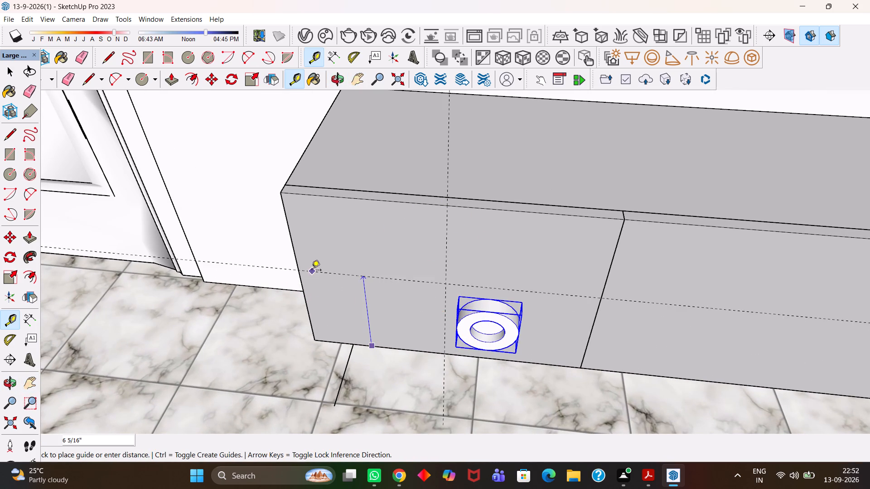
left_click(303, 281)
Move the disc knob to the crossing of the two guides on the drawer front.
scroll(383, 319, "up", 2)
key("m")
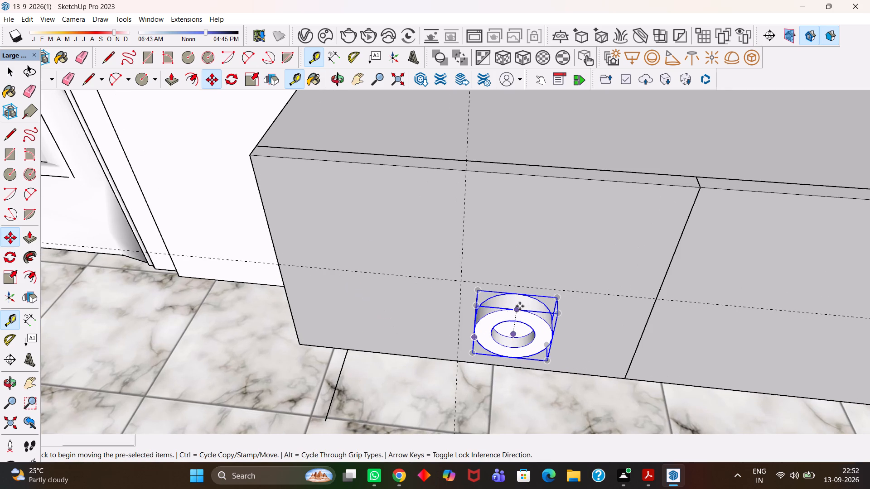
left_click_drag(558, 293, 533, 275)
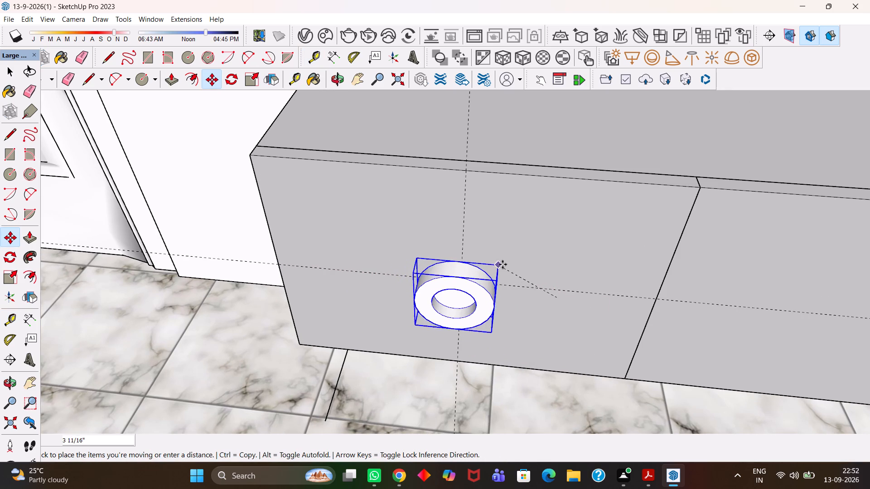
left_click(509, 257)
Scale the knob's width down slightly from the side nearest the console's outer end.
scroll(406, 304, "up", 5)
middle_click_drag(434, 312, 472, 230)
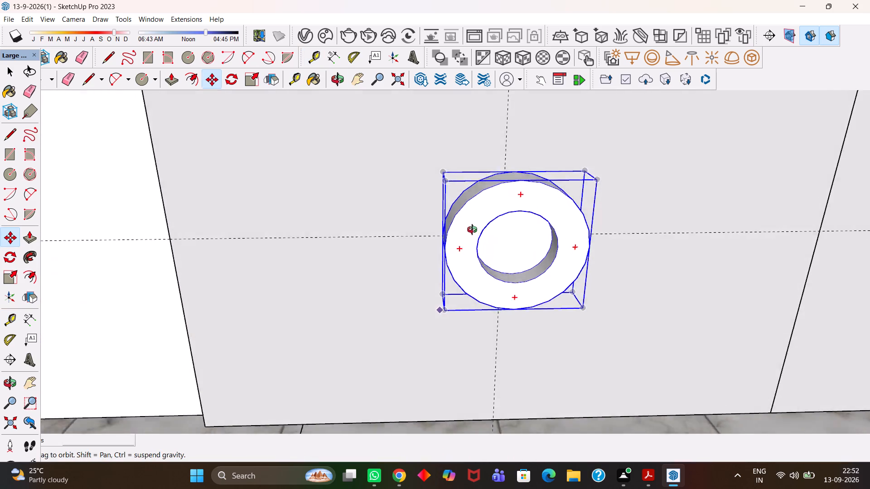
middle_click_drag(472, 230, 474, 218)
key("h")
scroll(475, 240, "down", 5)
left_click_drag(501, 242, 443, 278)
middle_click_drag(434, 287, 425, 289)
scroll(425, 288, "up", 3)
key("s")
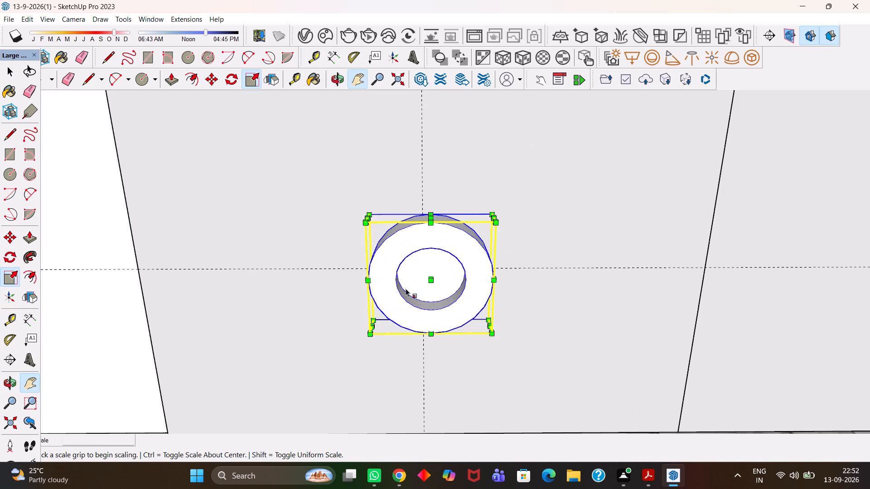
middle_click_drag(380, 295, 479, 292)
scroll(386, 300, "up", 1)
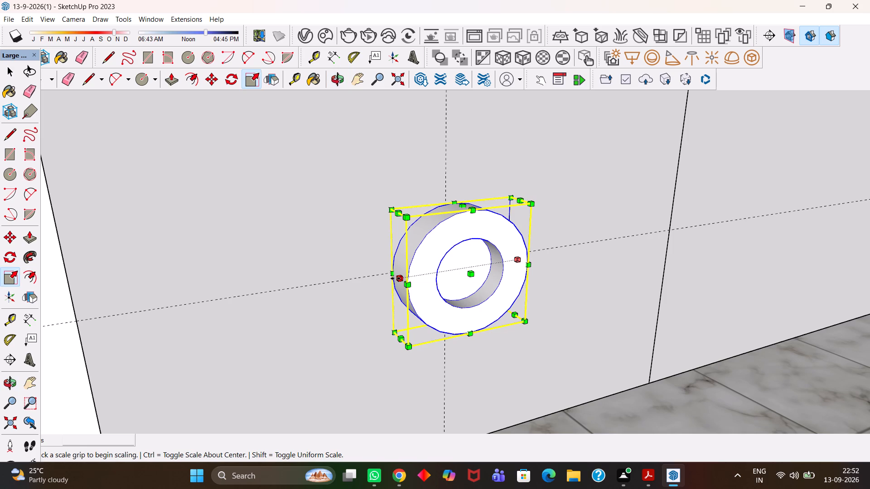
left_click(396, 278)
left_click(412, 278)
Scale the knob's width down slightly from its opposite side, toward the vertical guide.
scroll(471, 285, "up", 2)
middle_click_drag(420, 296, 391, 299)
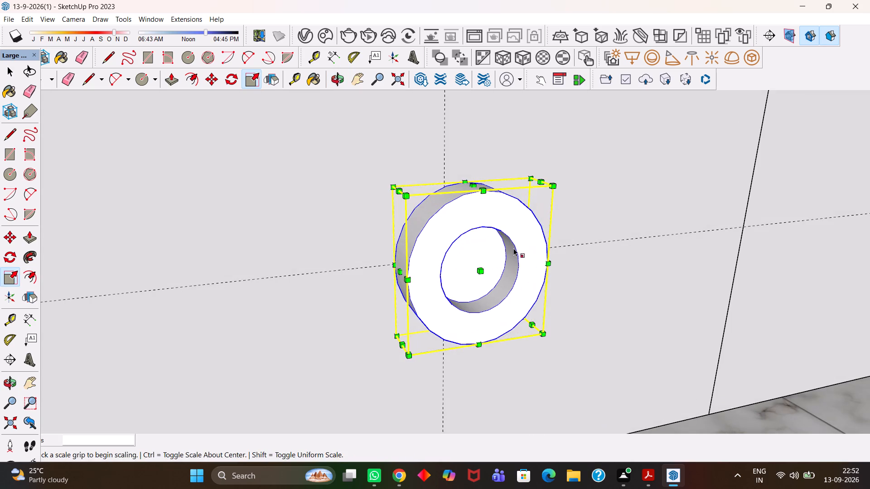
middle_click_drag(429, 268, 382, 290)
scroll(400, 277, "up", 1)
scroll(539, 239, "down", 5)
scroll(565, 264, "up", 3)
middle_click_drag(442, 261, 404, 259)
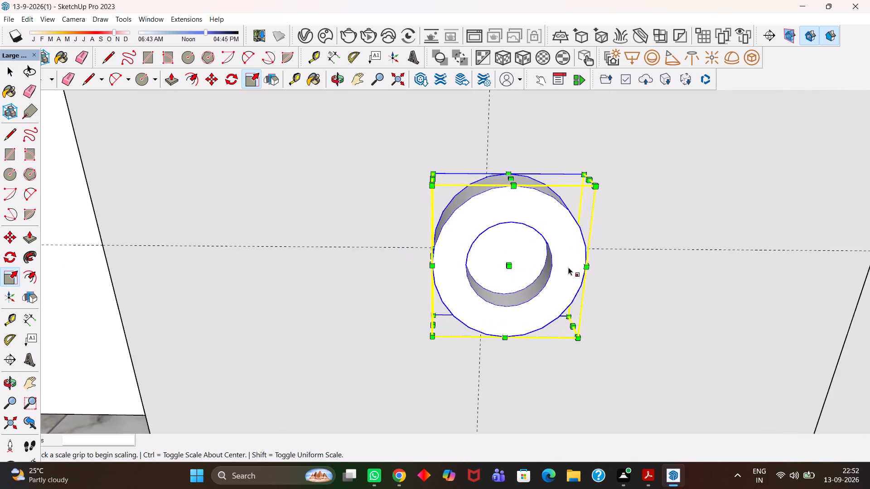
middle_click_drag(535, 268, 510, 268)
scroll(495, 268, "up", 2)
scroll(489, 269, "down", 6)
scroll(565, 282, "up", 1)
middle_click_drag(565, 282, 415, 288)
scroll(409, 293, "up", 1)
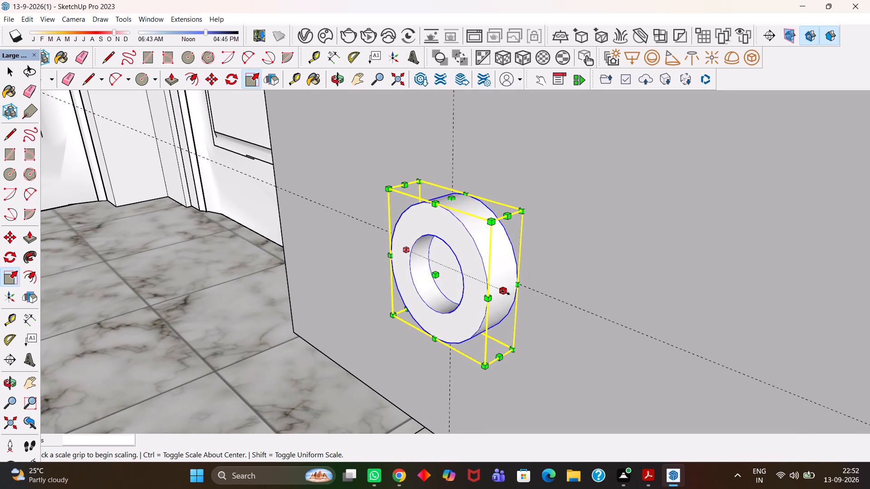
left_click(506, 292)
left_click(489, 281)
Scale the knob's height to about 0.84 from its top side.
middle_click(662, 297)
scroll(474, 264, "down", 4)
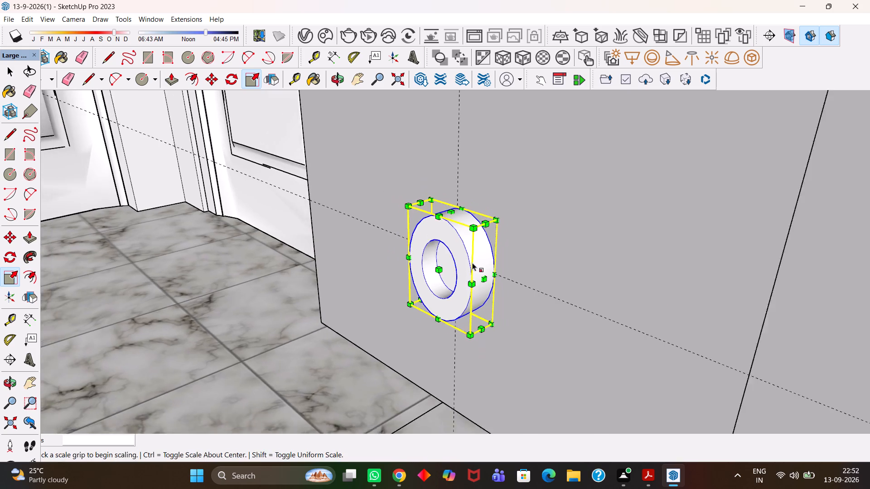
middle_click_drag(436, 237, 532, 296)
scroll(503, 283, "up", 2)
left_click(469, 220)
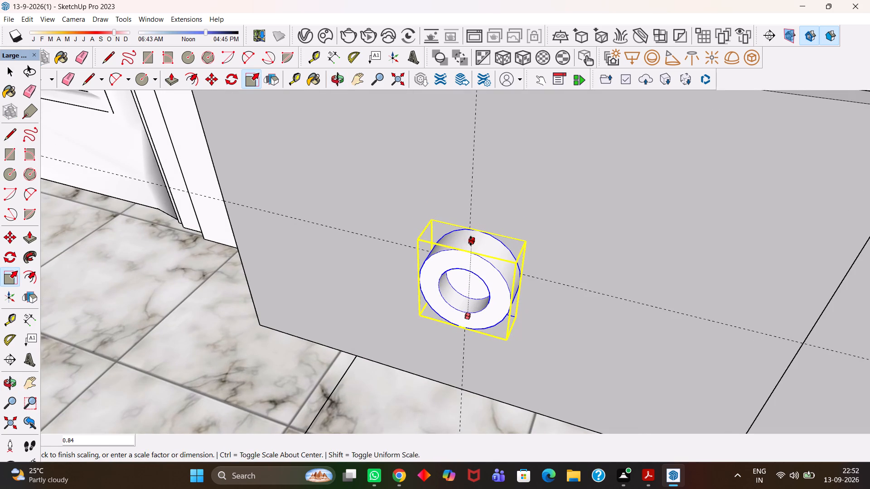
left_click(471, 241)
Examine the resized knob on the drawer front from the front, side and below.
middle_click_drag(473, 259, 478, 237)
scroll(478, 239, "up", 1)
key("h")
left_click_drag(452, 326, 474, 236)
scroll(478, 249, "up", 5)
scroll(443, 190, "up", 2)
key("h")
middle_click_drag(449, 192, 447, 177)
scroll(447, 177, "down", 3)
key("h")
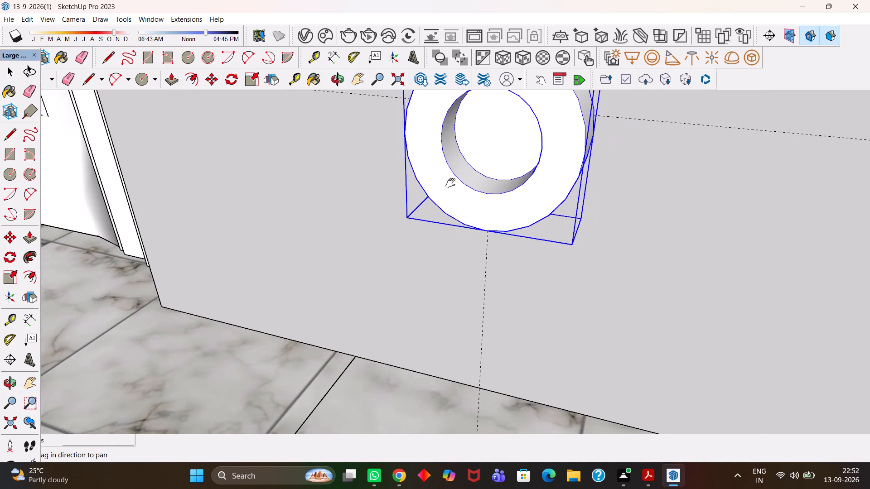
left_click_drag(456, 179, 456, 239)
middle_click_drag(465, 237, 448, 183)
middle_click_drag(442, 177, 399, 154)
key("h")
middle_click_drag(476, 240, 467, 229)
scroll(512, 263, "down", 4)
middle_click_drag(526, 289, 516, 276)
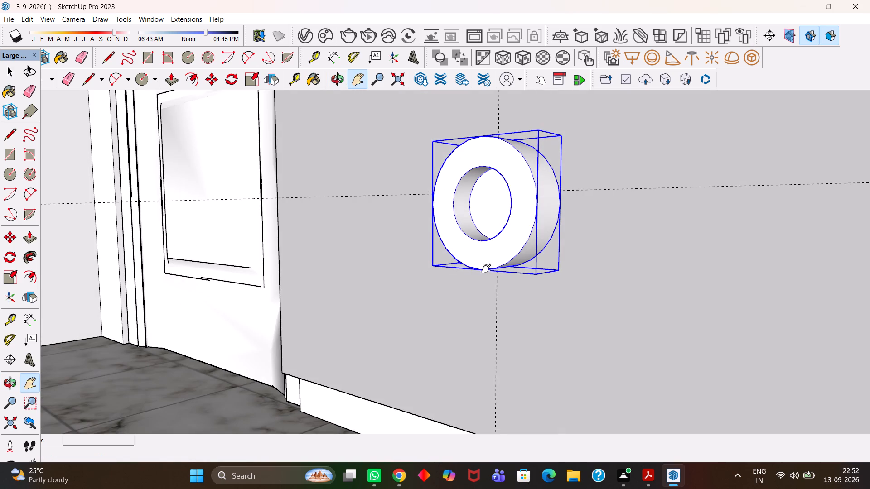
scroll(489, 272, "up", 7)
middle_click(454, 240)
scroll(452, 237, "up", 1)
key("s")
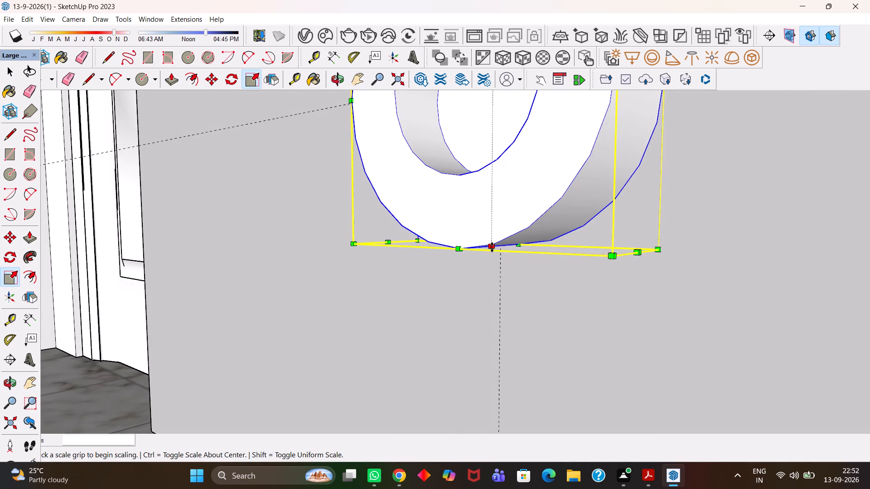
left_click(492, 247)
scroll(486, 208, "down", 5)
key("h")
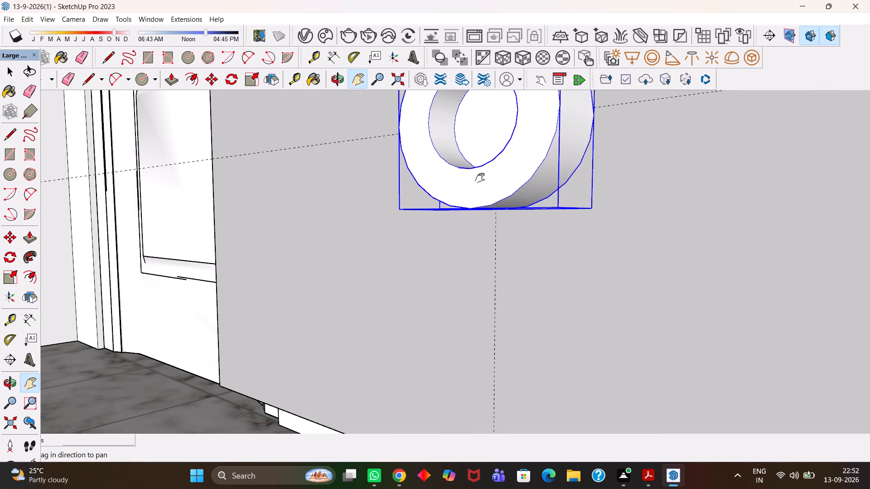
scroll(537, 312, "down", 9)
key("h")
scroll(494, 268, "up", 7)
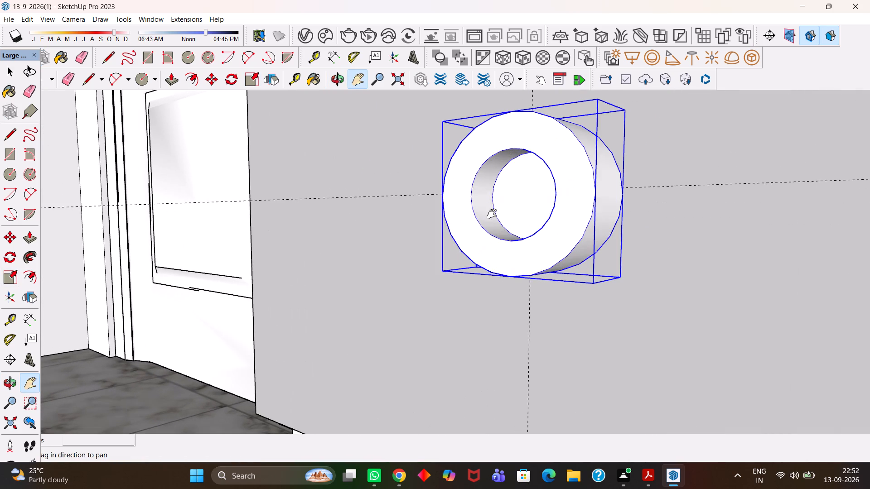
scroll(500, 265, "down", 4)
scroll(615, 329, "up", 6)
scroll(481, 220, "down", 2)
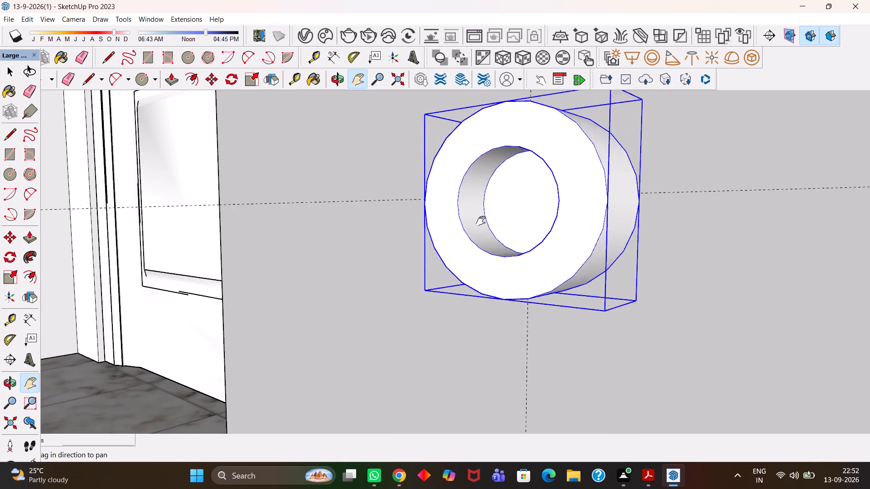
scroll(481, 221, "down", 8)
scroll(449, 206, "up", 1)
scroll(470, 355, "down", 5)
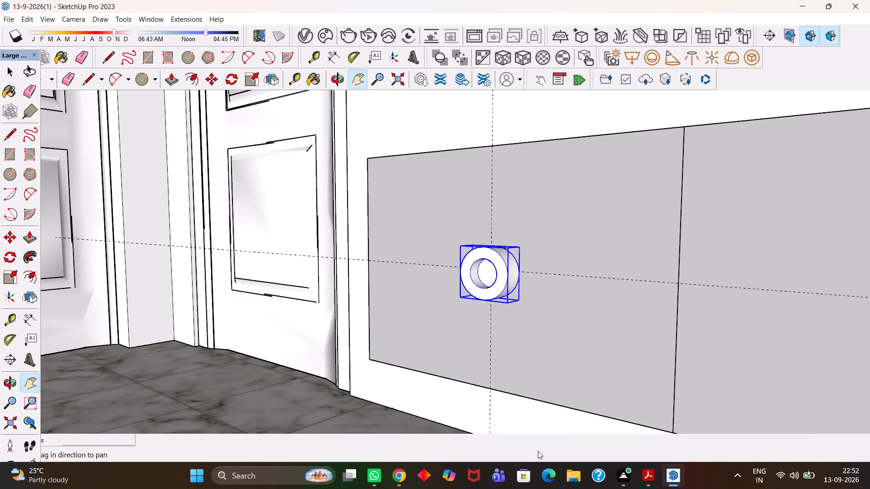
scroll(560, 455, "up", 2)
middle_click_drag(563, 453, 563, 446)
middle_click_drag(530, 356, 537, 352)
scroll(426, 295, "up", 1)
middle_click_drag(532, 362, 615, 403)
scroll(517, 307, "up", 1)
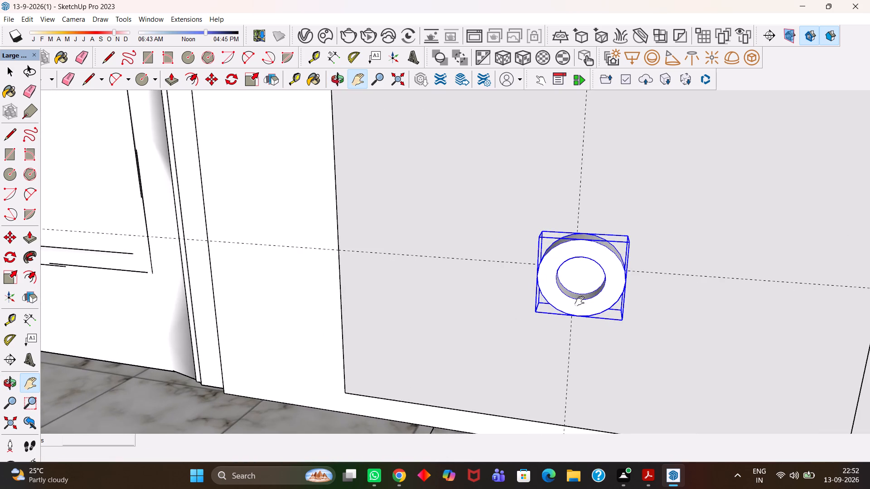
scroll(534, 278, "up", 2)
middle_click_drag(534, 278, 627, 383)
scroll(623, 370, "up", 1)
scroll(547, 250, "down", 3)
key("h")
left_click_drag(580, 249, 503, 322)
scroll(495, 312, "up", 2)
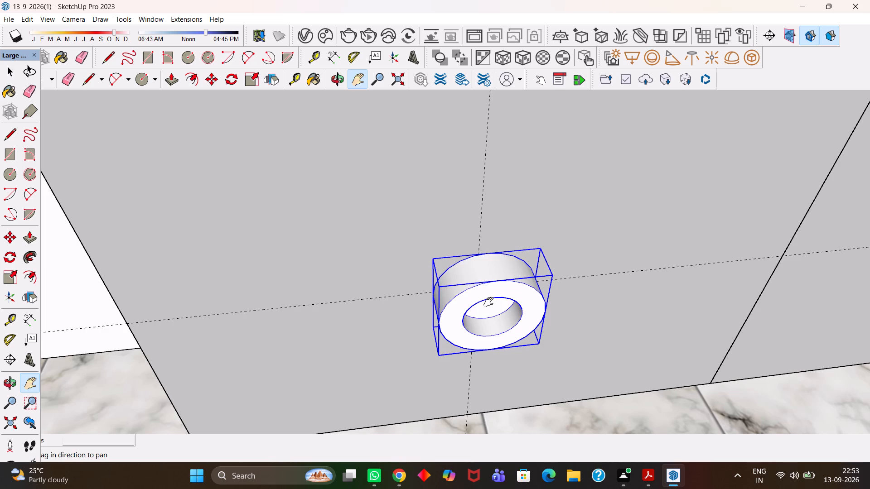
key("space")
Open the knob on the first drawer front for editing and select all its geometry.
double_click(510, 280)
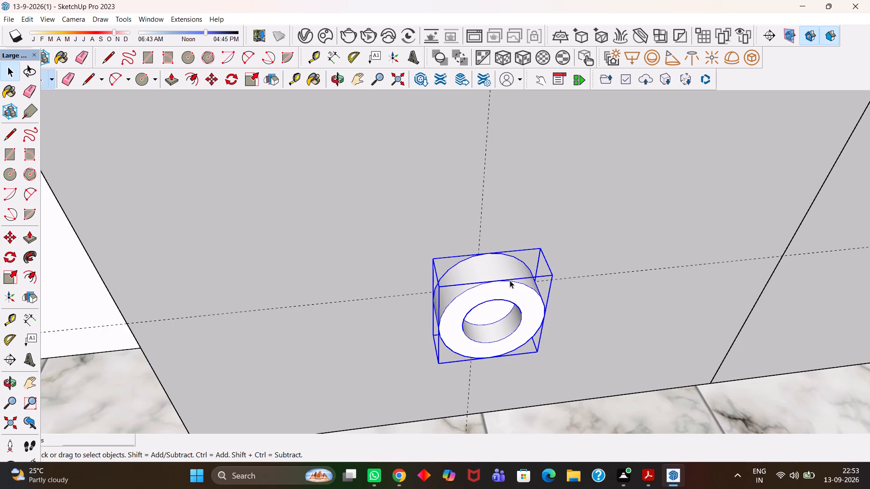
left_click(503, 277)
triple_click(502, 278)
left_click(502, 278)
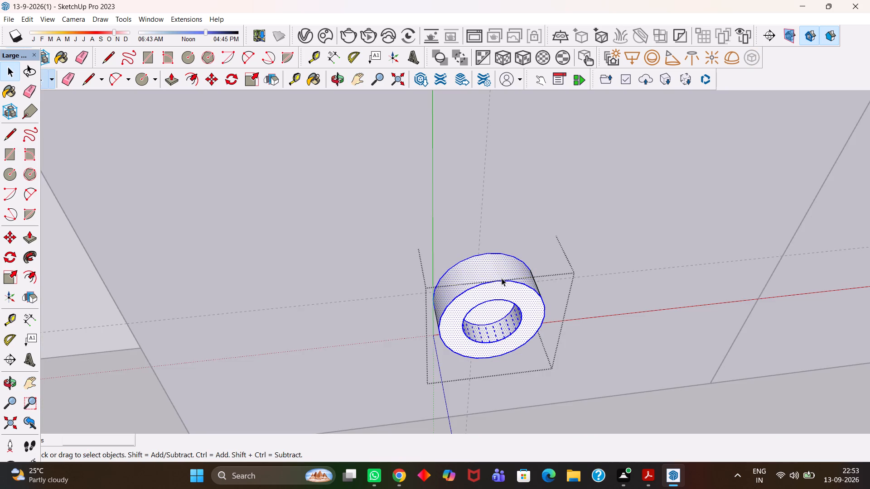
left_click(502, 278)
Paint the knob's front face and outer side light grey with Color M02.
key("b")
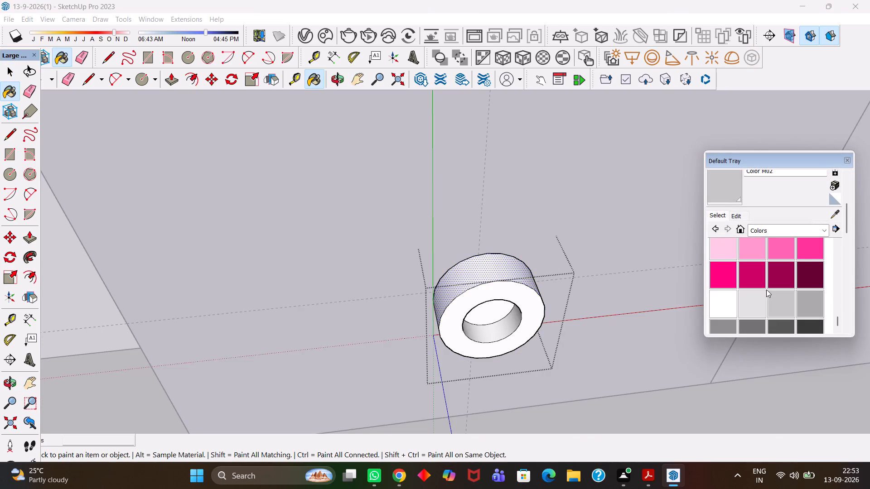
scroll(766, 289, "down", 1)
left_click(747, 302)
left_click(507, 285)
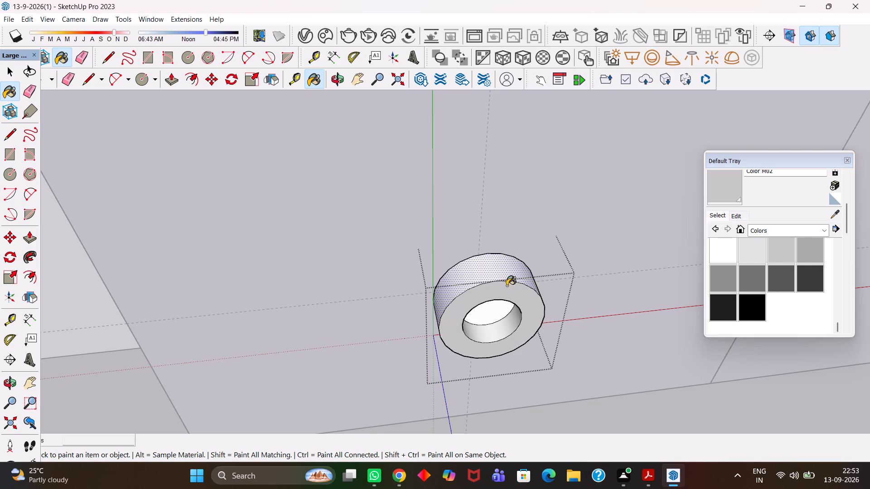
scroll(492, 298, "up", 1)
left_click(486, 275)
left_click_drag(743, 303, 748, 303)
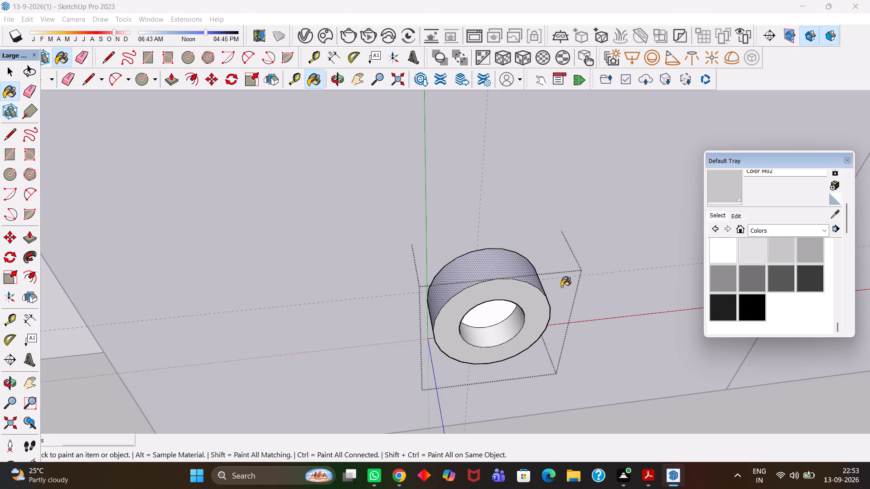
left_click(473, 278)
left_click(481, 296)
Select all the knob's connected faces, paint them black with Color M09, and leave the knob's editing mode.
scroll(481, 295, "up", 6)
key("space")
triple_click(481, 294)
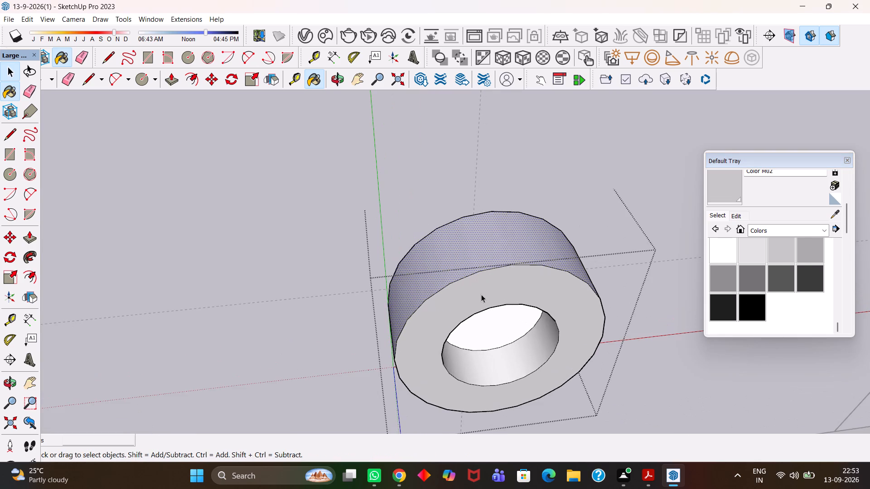
key("b")
left_click(480, 292)
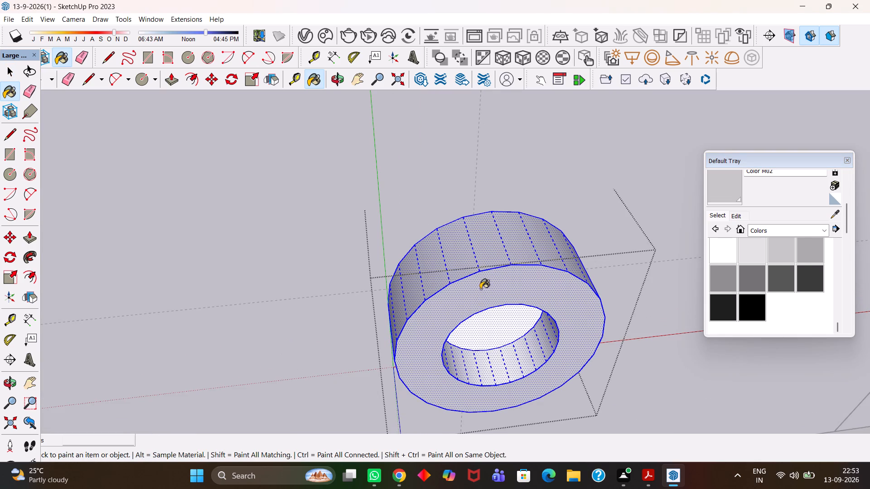
left_click(741, 301)
left_click(496, 264)
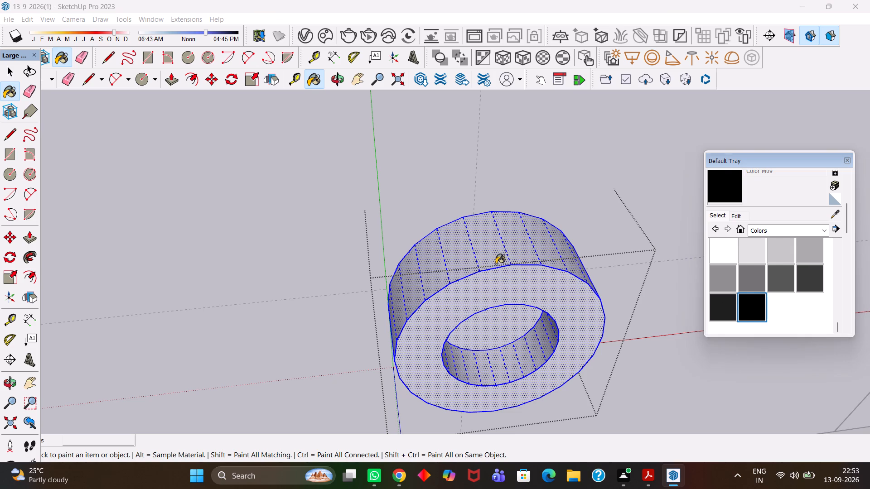
left_click(844, 162)
scroll(639, 201, "down", 5)
key("h")
left_click_drag(630, 293, 600, 251)
key("space")
left_click(679, 198)
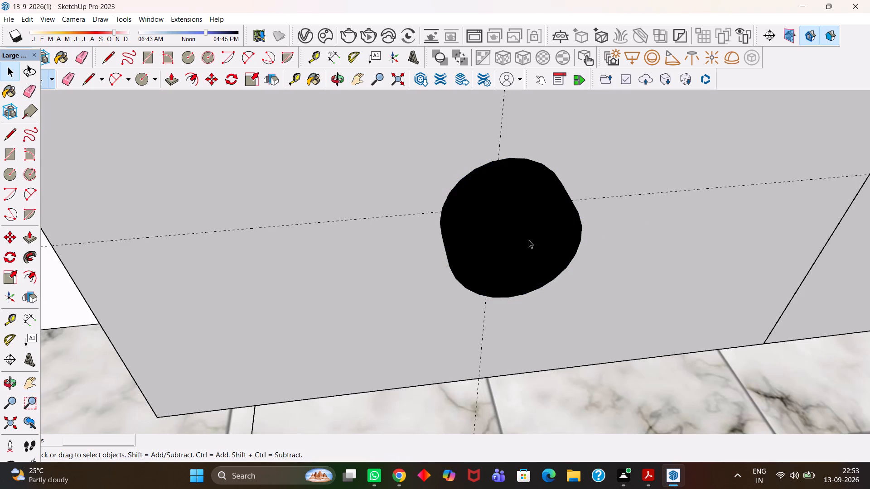
Copy the black knob along the red axis by about 1' 6" onto the second drawer front.
left_click(503, 227)
scroll(501, 232, "down", 5)
scroll(522, 252, "up", 3)
key("m")
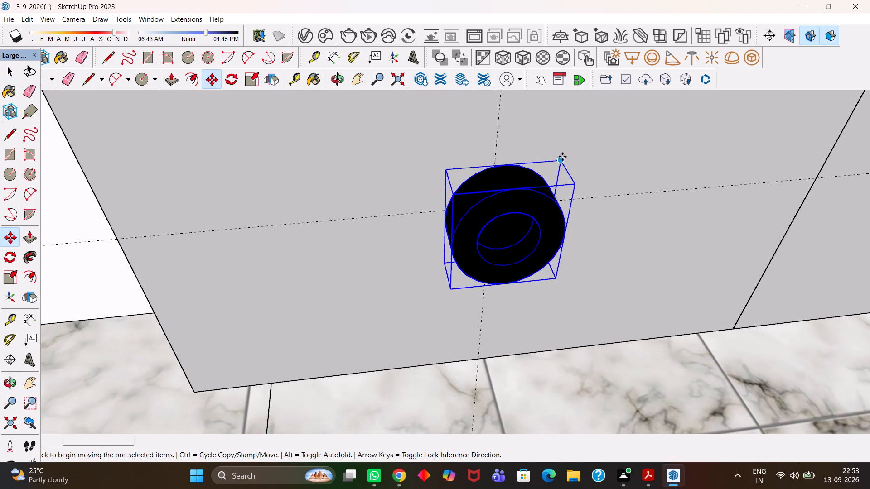
left_click(561, 157)
scroll(582, 172, "down", 7)
key("h")
left_click_drag(694, 177, 438, 221)
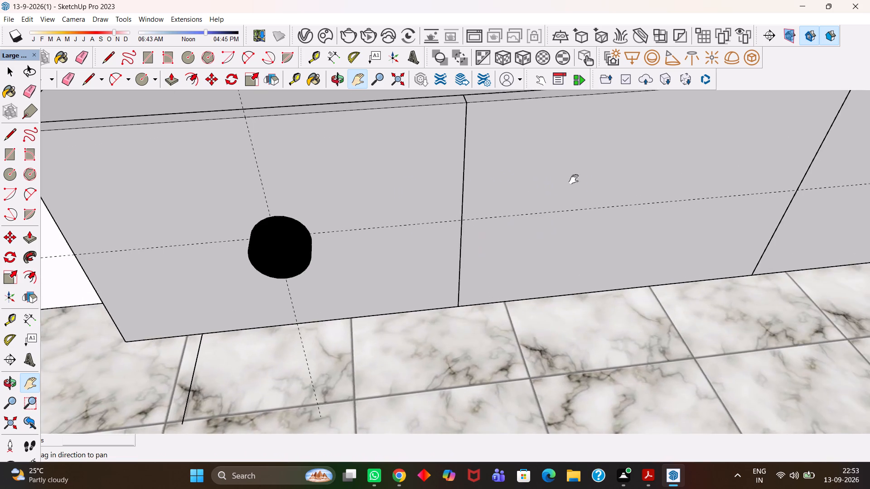
left_click_drag(574, 179, 422, 237)
left_click_drag(482, 247, 435, 246)
key("Escape")
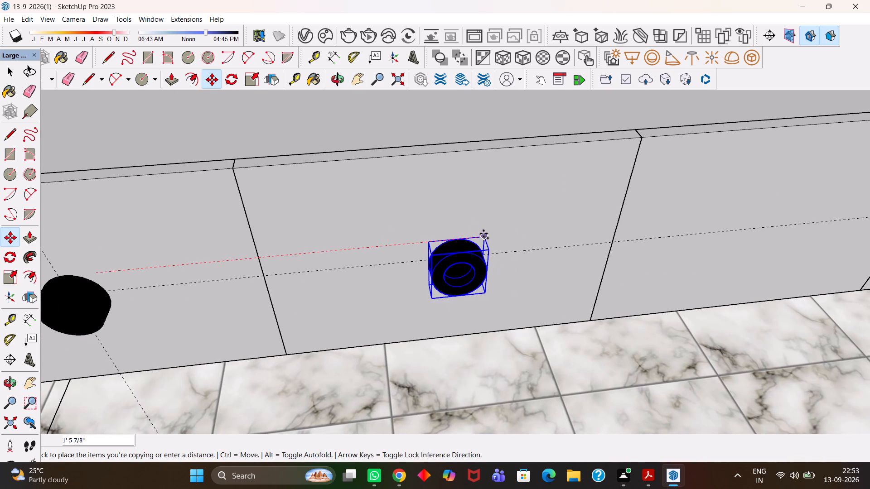
left_click(487, 235)
Copy the second drawer's knob along the red axis by about 1' 6" onto the third drawer front.
left_click(486, 231)
key("h")
scroll(534, 231, "down", 4)
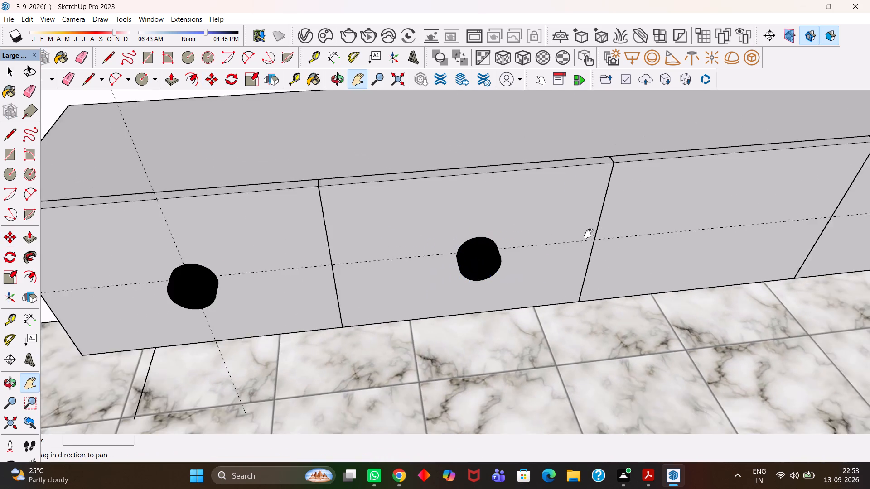
left_click_drag(608, 231, 391, 243)
left_click_drag(491, 235, 477, 239)
key("Escape")
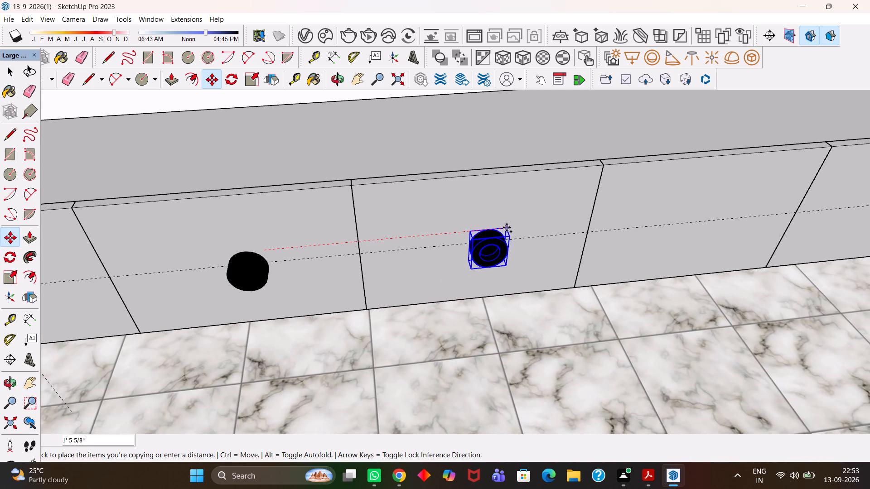
left_click(514, 228)
Copy the third drawer's knob along the red axis by about 1' 4 3/4" onto the fourth drawer front.
left_click(516, 223)
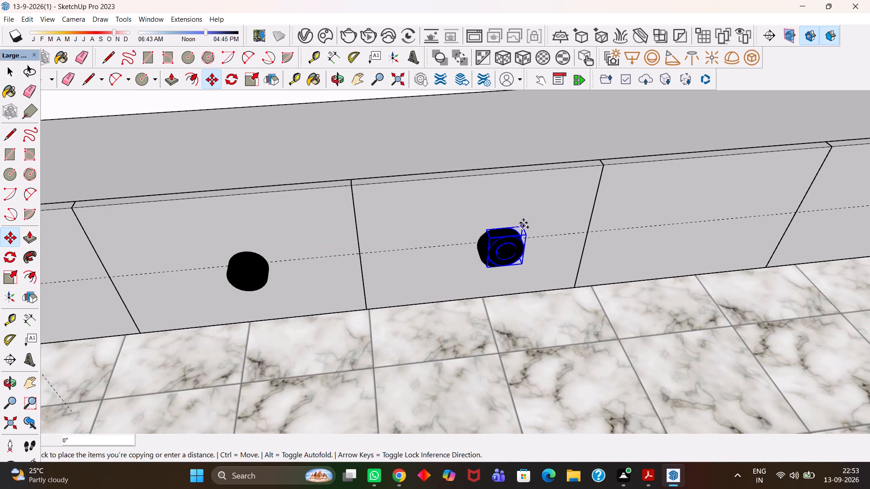
scroll(524, 225, "down", 4)
key("h")
left_click_drag(572, 216, 457, 244)
left_click_drag(535, 240, 469, 244)
key("Escape")
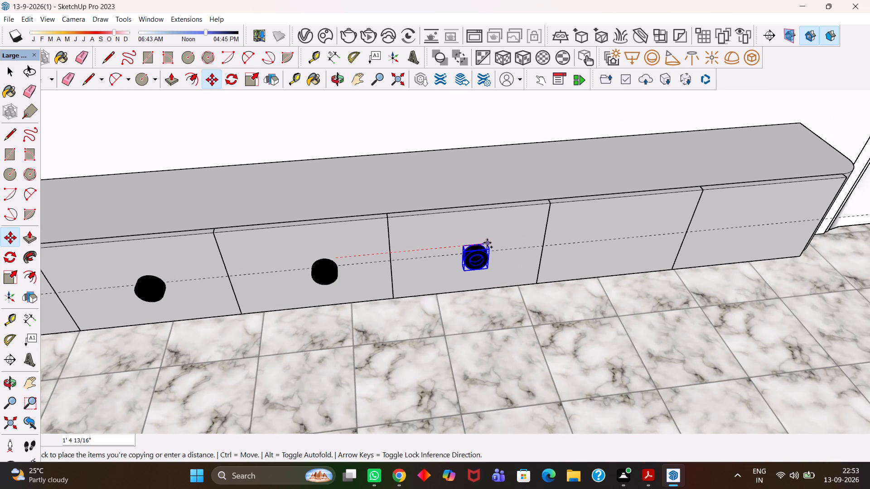
left_click(485, 243)
Continue the knob row along the red axis onto the last two drawer fronts.
left_click(483, 243)
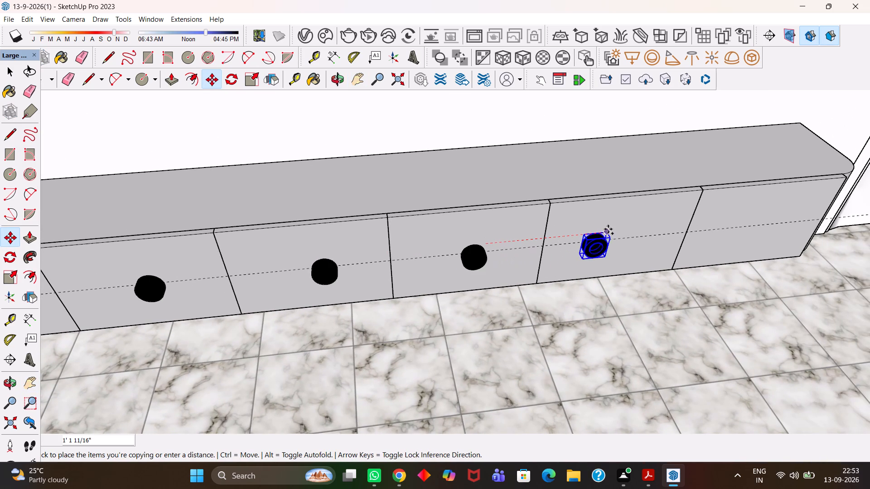
left_click(632, 230)
left_click(633, 230)
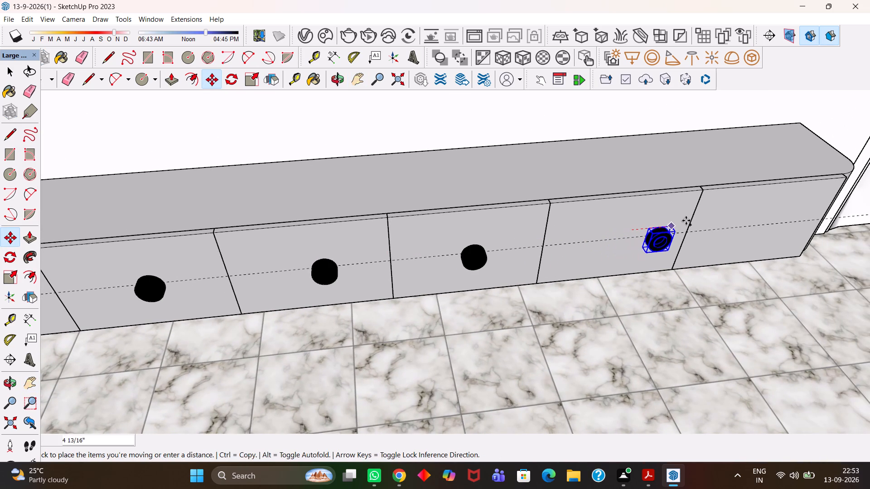
left_click(777, 216)
Scale the first drawer knob's depth to 0.66 from its front face.
key("h")
scroll(738, 236, "down", 5)
middle_click_drag(691, 249, 666, 231)
middle_click_drag(609, 187, 604, 182)
scroll(604, 182, "up", 4)
key("h")
left_click_drag(213, 285, 375, 320)
scroll(358, 312, "up", 4)
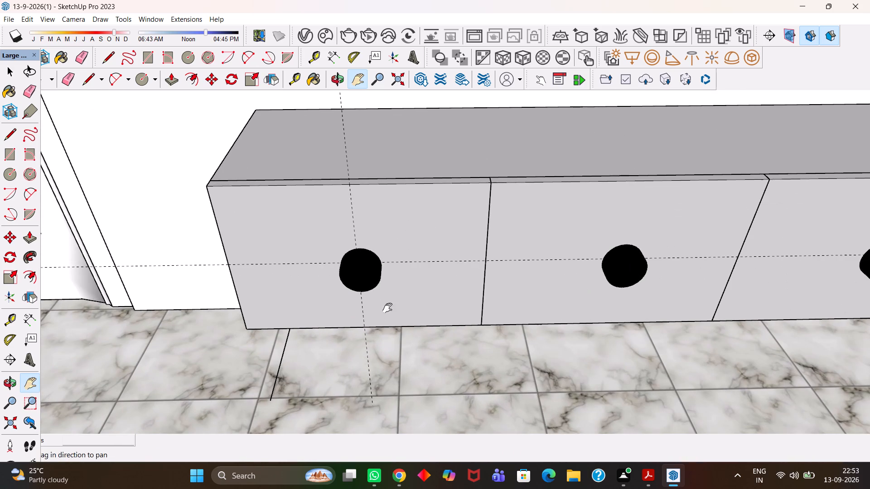
key("space")
left_click(360, 281)
middle_click_drag(351, 281, 418, 283)
scroll(412, 285, "up", 8)
key("s")
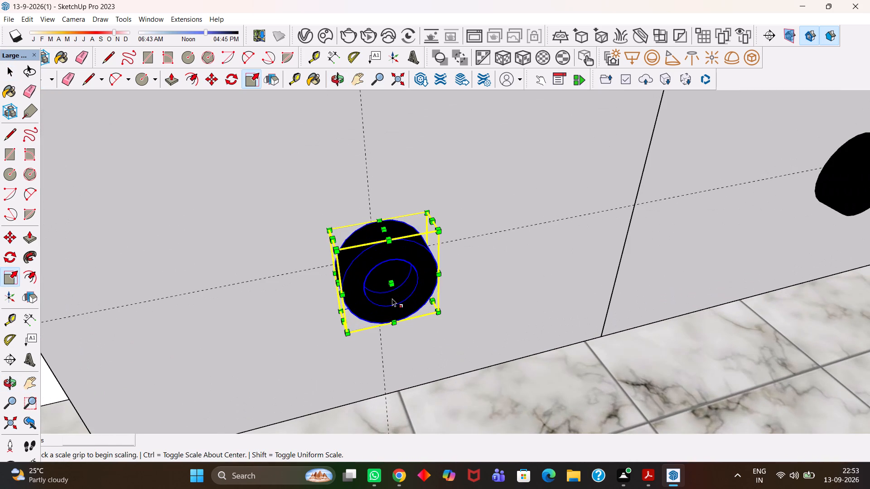
left_click(392, 284)
left_click(392, 274)
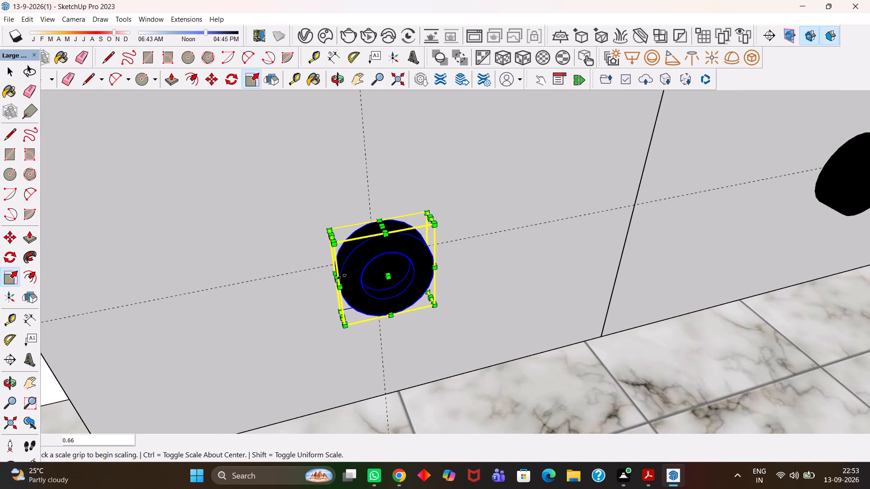
Scale the first knob's width to 0.77 from the side nearest the console's outer end.
left_click(338, 278)
left_click(360, 277)
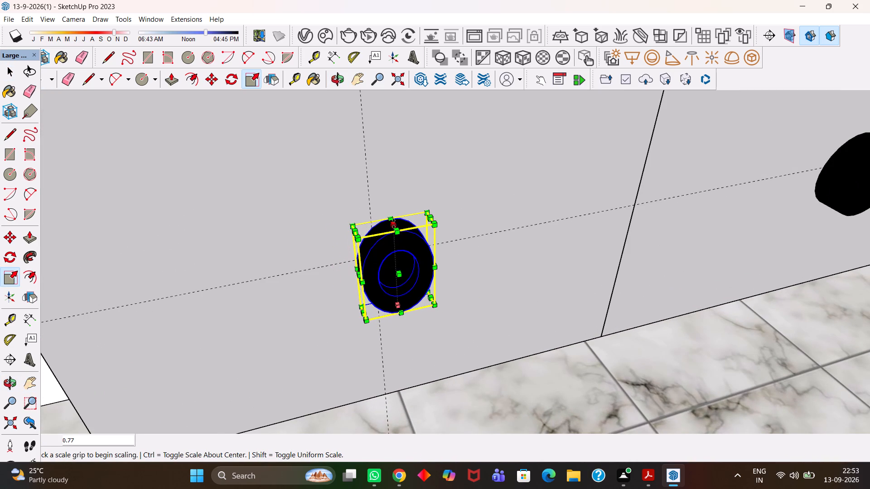
Scale the first knob's height down from its top side.
left_click(396, 220)
left_click(396, 225)
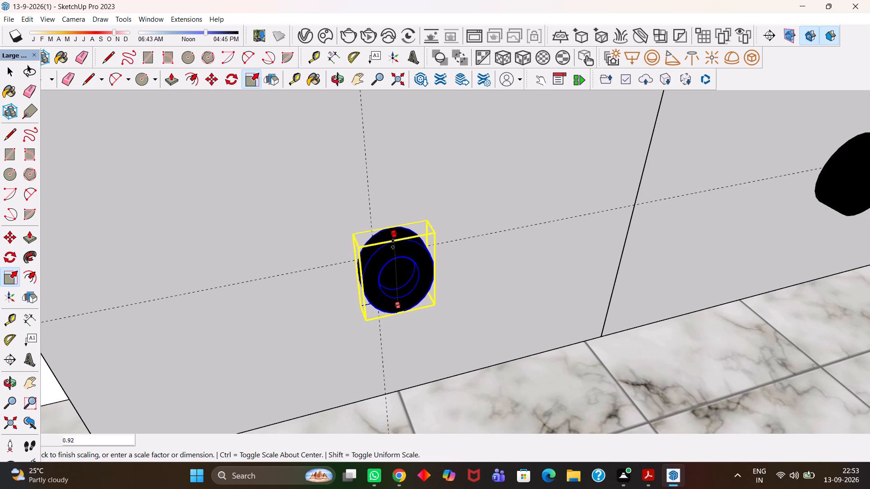
left_click(392, 258)
Scale the first knob's width down further from the side nearest the console's outer end so it looks round.
middle_click_drag(400, 280, 377, 256)
middle_click_drag(367, 246, 362, 241)
middle_click_drag(358, 237, 353, 232)
middle_click_drag(350, 229, 342, 216)
scroll(341, 212, "up", 5)
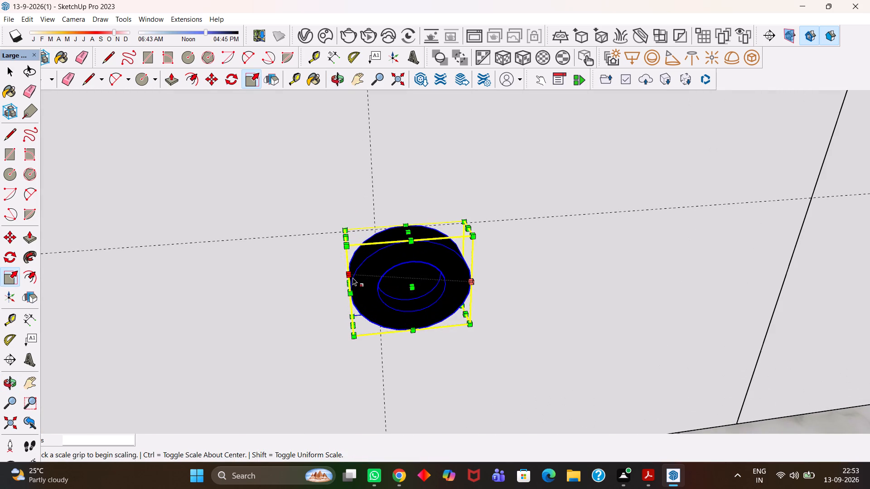
left_click(352, 277)
key("space")
scroll(358, 283, "up", 3)
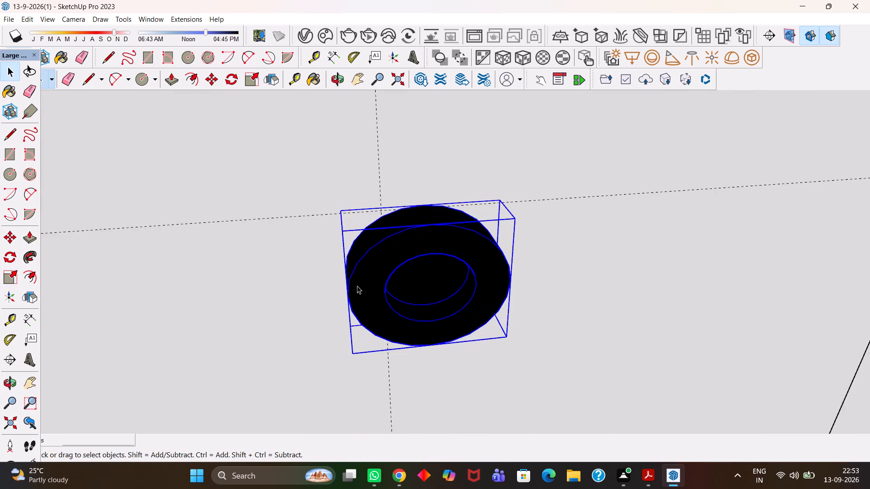
middle_click(361, 289)
middle_click_drag(370, 292, 388, 293)
scroll(386, 293, "up", 2)
key("s")
left_click(343, 288)
left_click(370, 285)
Move the first drawer's knob so that it is centred on the crossing of the two guide lines.
middle_click_drag(426, 299, 387, 265)
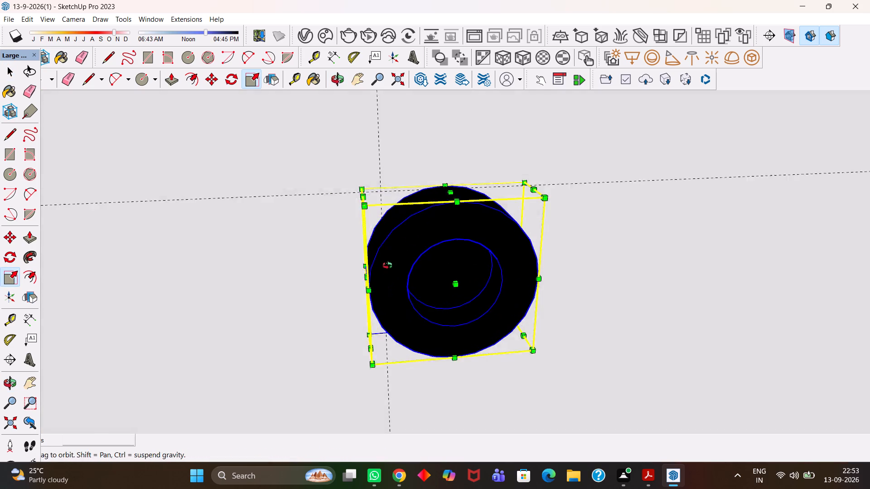
middle_click_drag(387, 265, 339, 213)
scroll(347, 221, "down", 8)
scroll(385, 271, "down", 5)
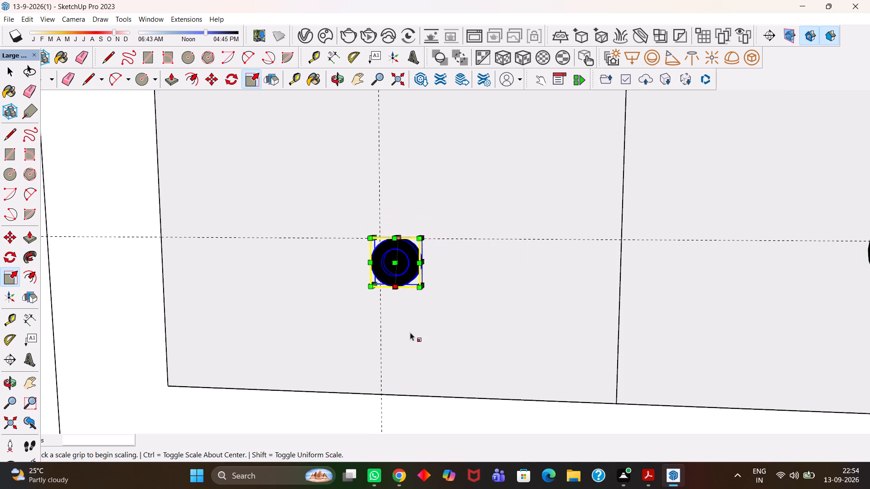
middle_click_drag(414, 342, 437, 393)
scroll(379, 291, "up", 4)
middle_click_drag(379, 291, 419, 359)
key("m")
left_click(503, 310)
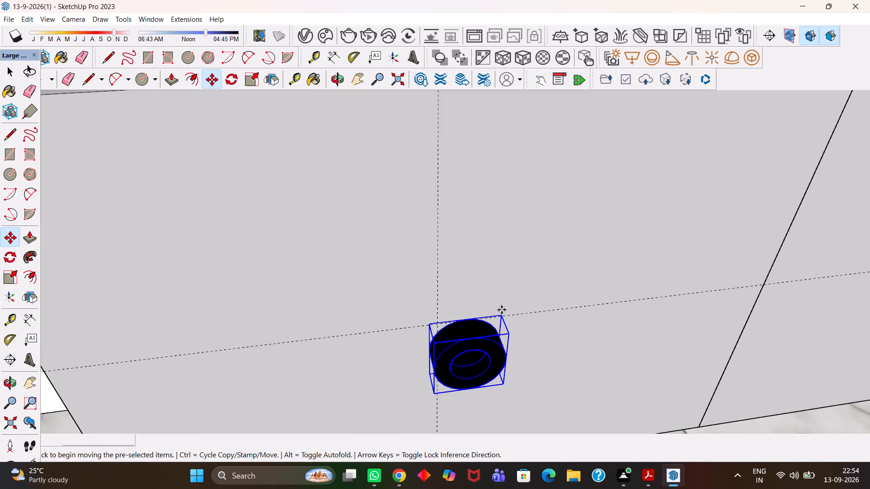
left_click(478, 290)
Delete the old, oversized knobs from the second, third, fourth and fifth drawers of the TV console.
key("h")
scroll(455, 306, "down", 11)
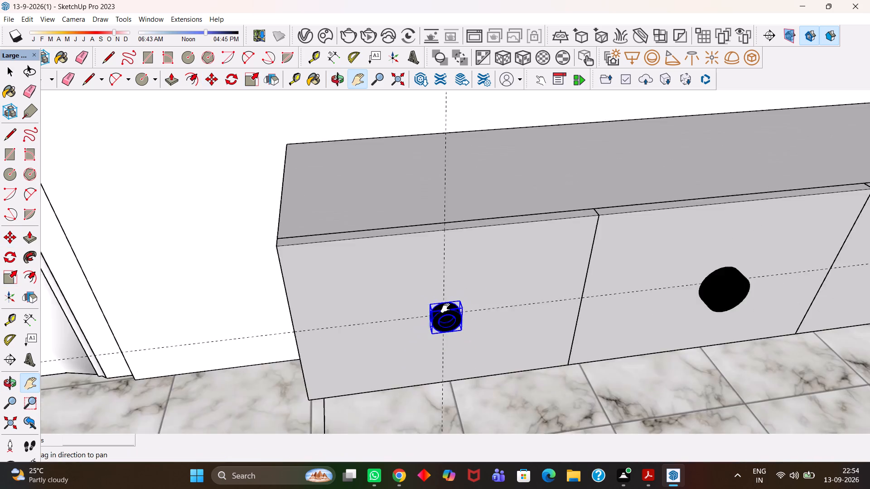
left_click_drag(527, 289, 370, 311)
scroll(374, 310, "down", 5)
left_click_drag(520, 315, 396, 318)
key("space")
left_click(368, 316)
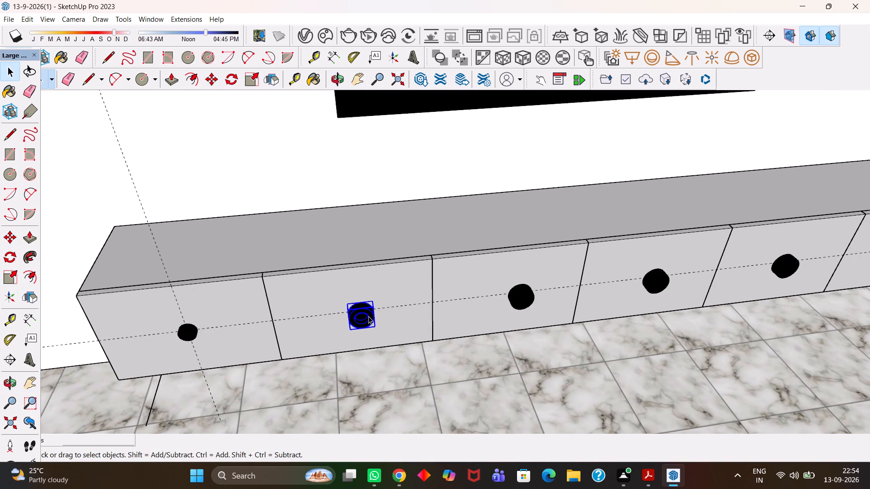
key("Delete")
left_click(525, 298)
key("Delete")
left_click(528, 302)
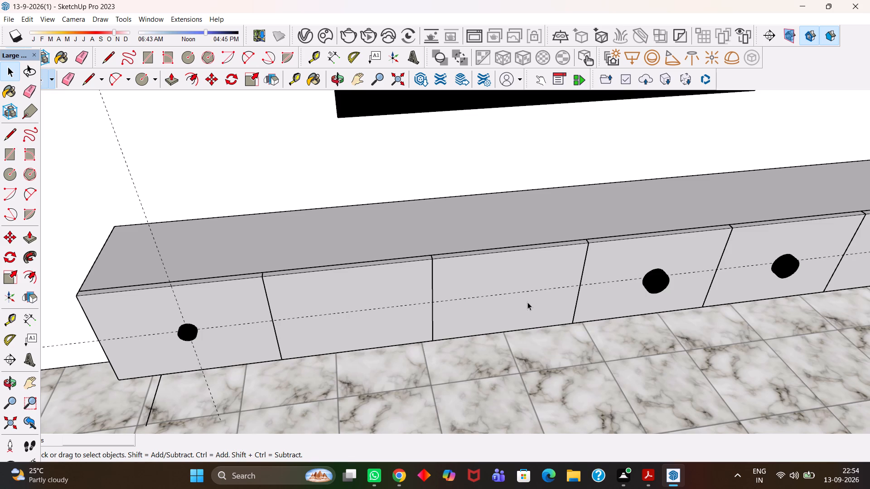
left_click(660, 286)
key("Delete")
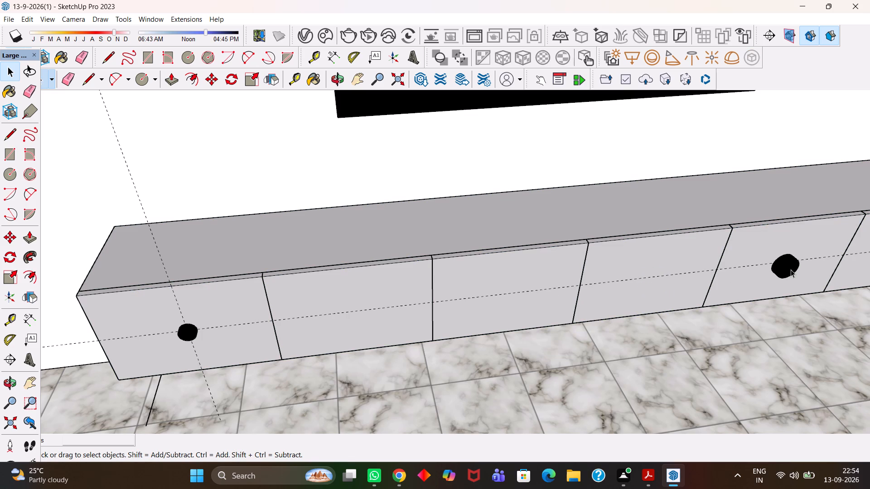
left_click(785, 266)
key("Delete")
Delete the old knob from the sixth drawer, at the far end of the TV console.
key("h")
left_click_drag(668, 289, 414, 310)
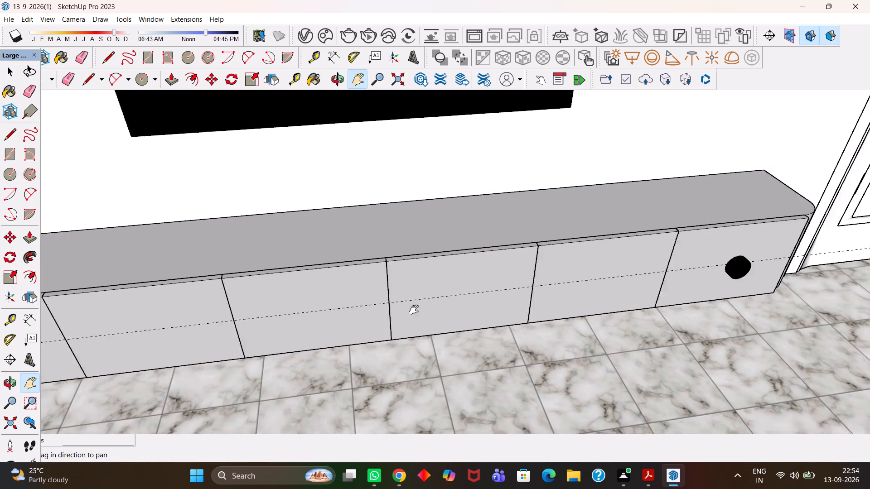
left_click_drag(414, 310, 397, 312)
key("space")
left_click(653, 273)
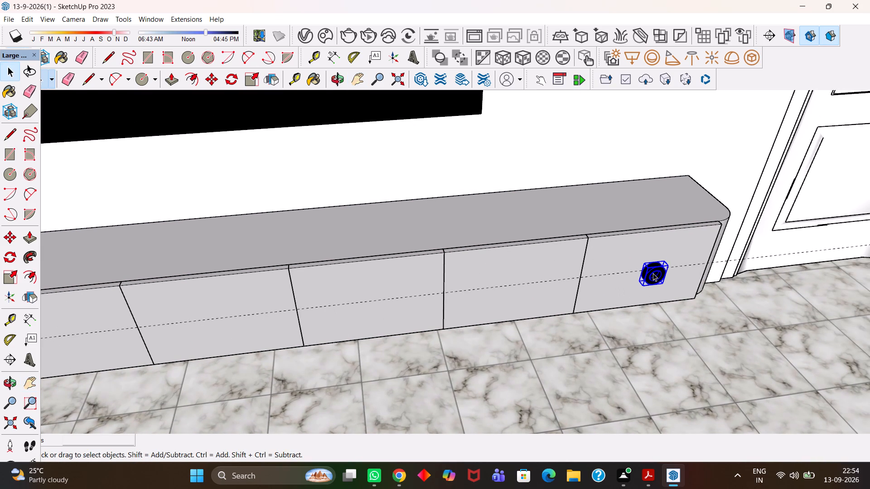
key("Delete")
Copy the first drawer's resized knob along the horizontal guide to the middle of the second drawer.
key("h")
left_click_drag(340, 335, 556, 293)
left_click_drag(274, 305, 404, 281)
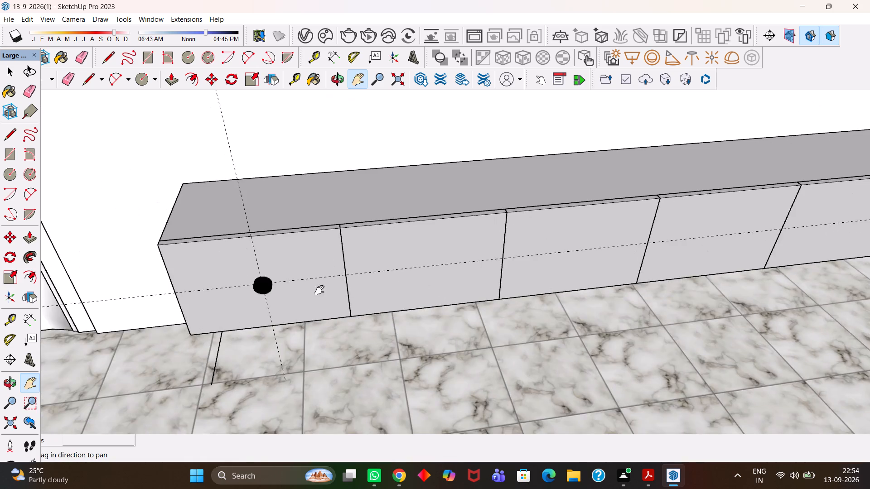
scroll(244, 290, "up", 6)
key("space")
left_click(280, 277)
middle_click(276, 281)
scroll(276, 281, "up", 2)
key("m")
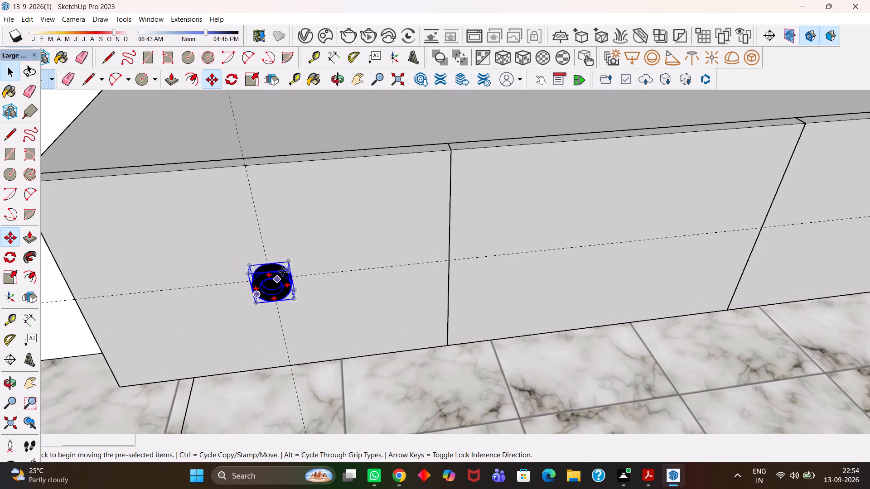
left_click(292, 260)
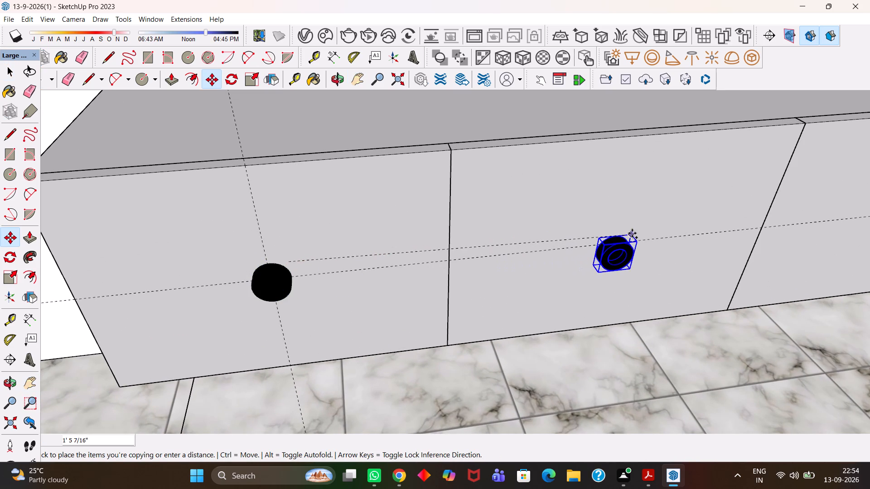
left_click(638, 228)
Copy the second drawer's knob along the guide to the middle of the third drawer.
left_click(640, 227)
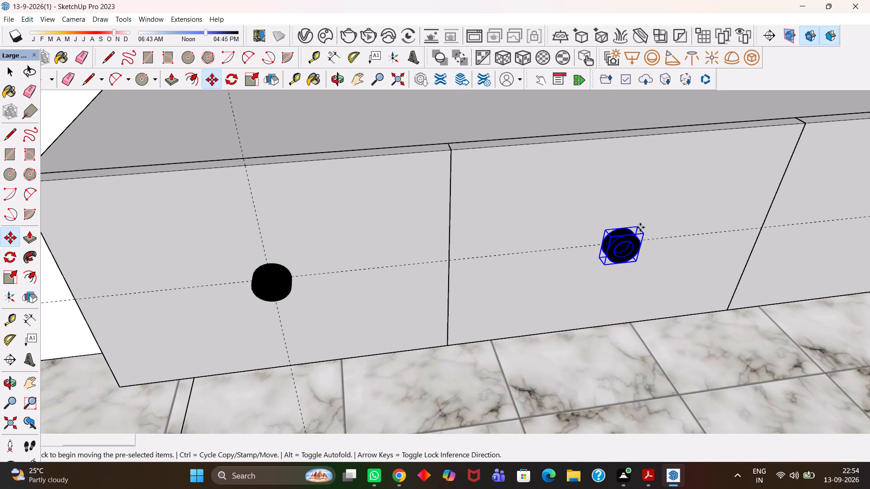
key("h")
scroll(654, 223, "down", 4)
left_click_drag(697, 221, 471, 264)
left_click_drag(585, 248, 475, 252)
key("Escape")
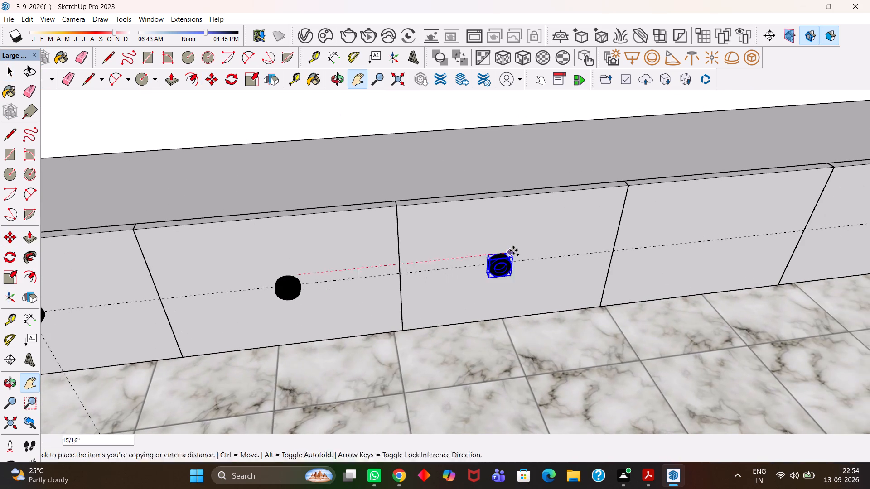
left_click(526, 250)
Copy the third drawer's knob about 1' 5 11/16" along the guide to the middle of the fourth drawer.
left_click(528, 249)
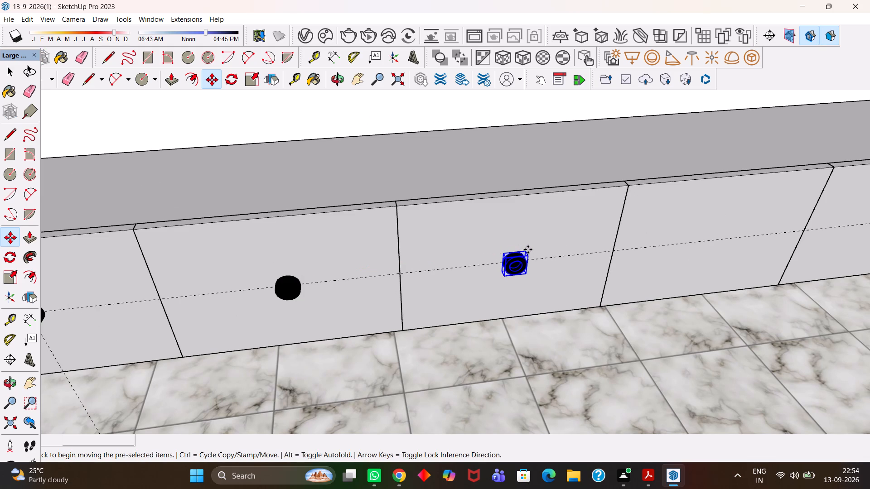
key("h")
scroll(546, 249, "down", 4)
left_click_drag(608, 246, 496, 264)
key("Escape")
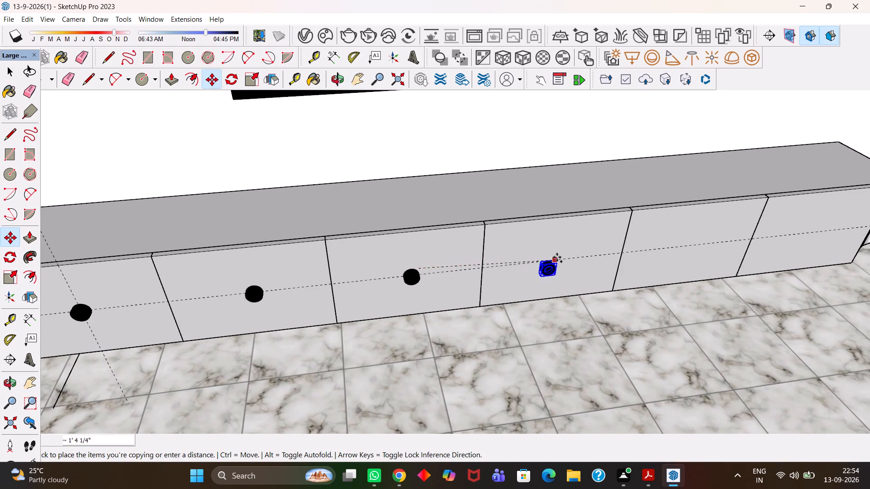
left_click(565, 253)
Copy the fourth drawer's knob along the guide to the middle of the fifth drawer.
left_click(567, 253)
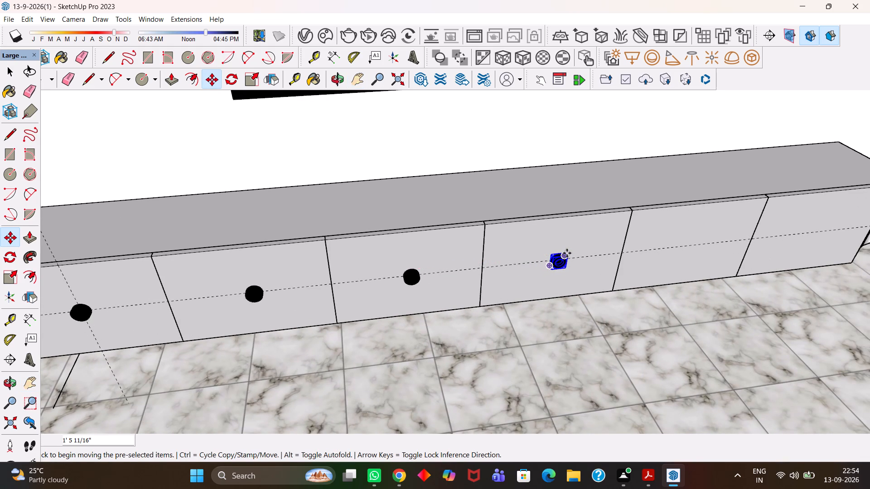
scroll(569, 252, "down", 4)
key("h")
left_click_drag(596, 251, 495, 273)
scroll(535, 267, "up", 3)
key("Escape")
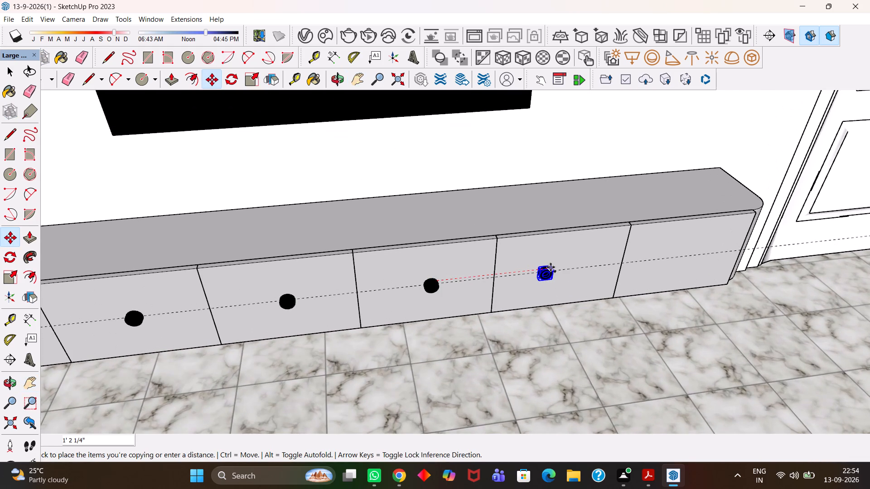
left_click(559, 265)
Copy the fifth drawer's knob along the guide to the middle of the sixth drawer.
scroll(560, 265, "up", 3)
left_click(562, 262)
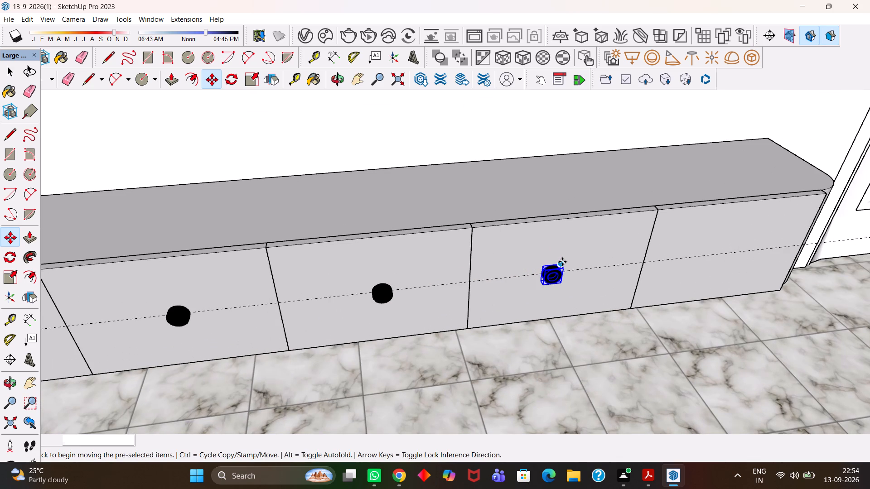
key("h")
scroll(586, 254, "down", 3)
left_click_drag(634, 252, 524, 268)
scroll(559, 273, "up", 2)
key("Escape")
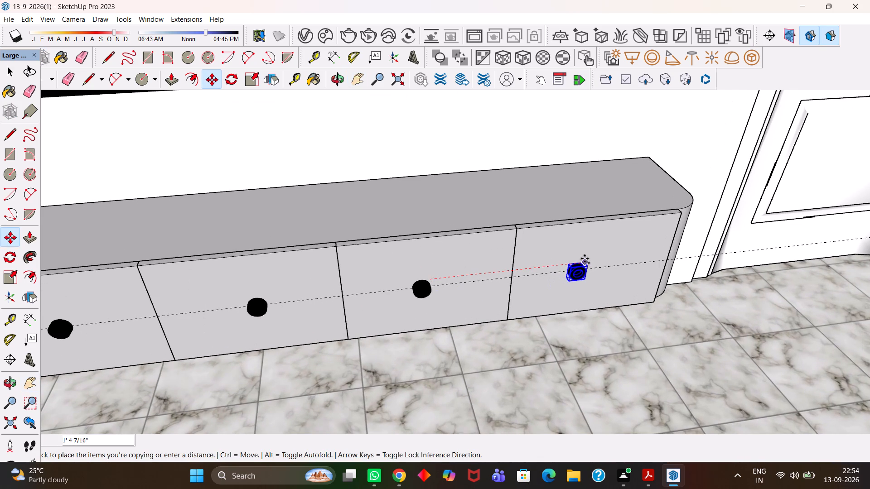
left_click(608, 261)
Erase the horizontal guide line running across the TV console's drawer fronts.
key("h")
scroll(604, 264, "down", 5)
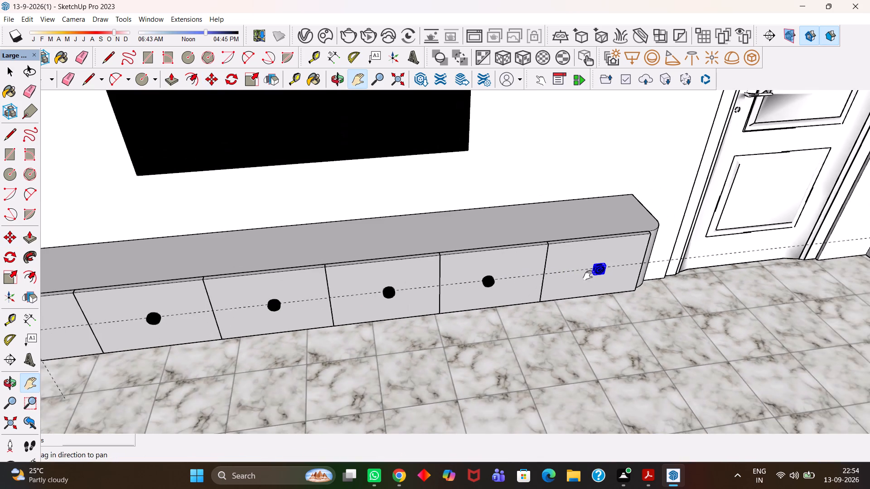
scroll(570, 284, "down", 5)
scroll(561, 312, "up", 4)
key("space")
left_click(570, 342)
scroll(534, 277, "up", 2)
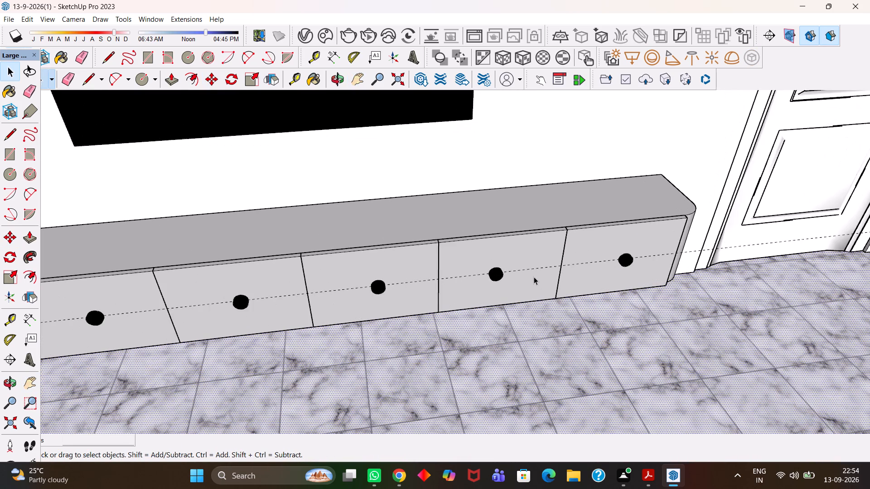
scroll(534, 277, "up", 2)
key("e")
left_click_drag(538, 264, 530, 270)
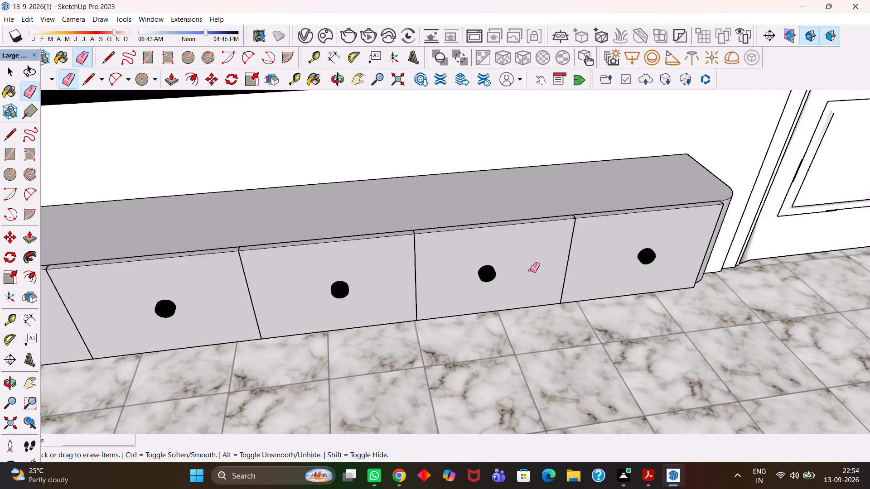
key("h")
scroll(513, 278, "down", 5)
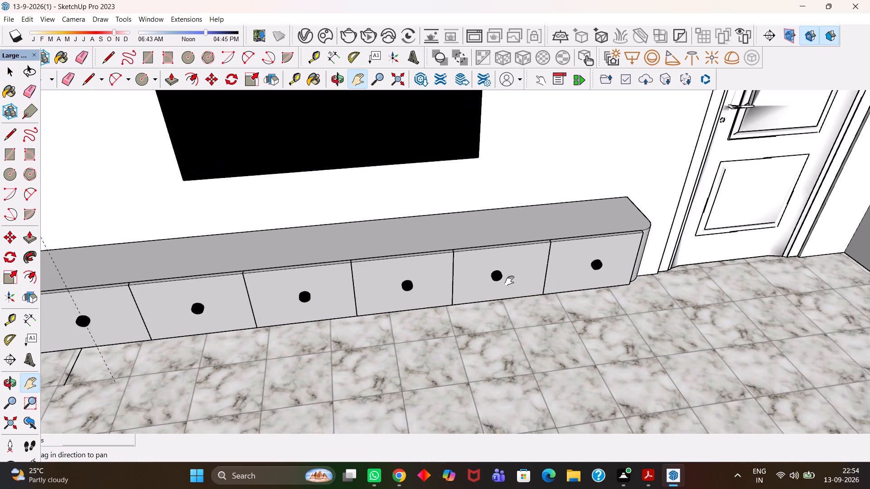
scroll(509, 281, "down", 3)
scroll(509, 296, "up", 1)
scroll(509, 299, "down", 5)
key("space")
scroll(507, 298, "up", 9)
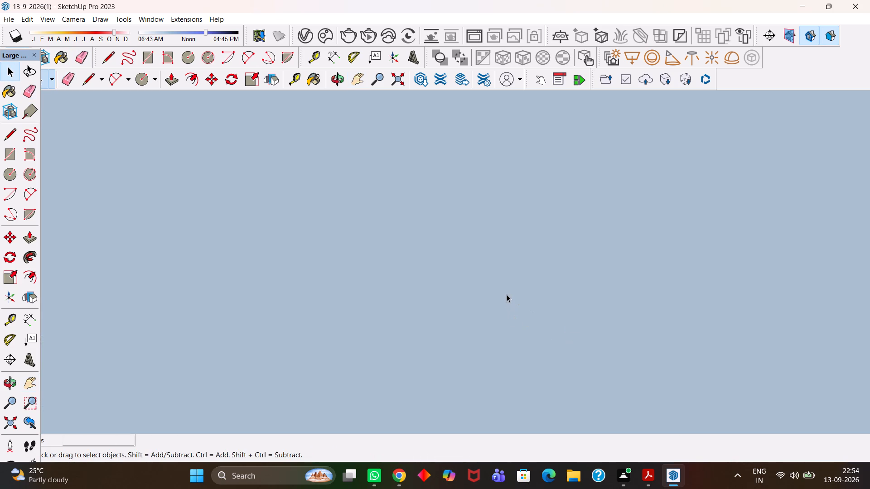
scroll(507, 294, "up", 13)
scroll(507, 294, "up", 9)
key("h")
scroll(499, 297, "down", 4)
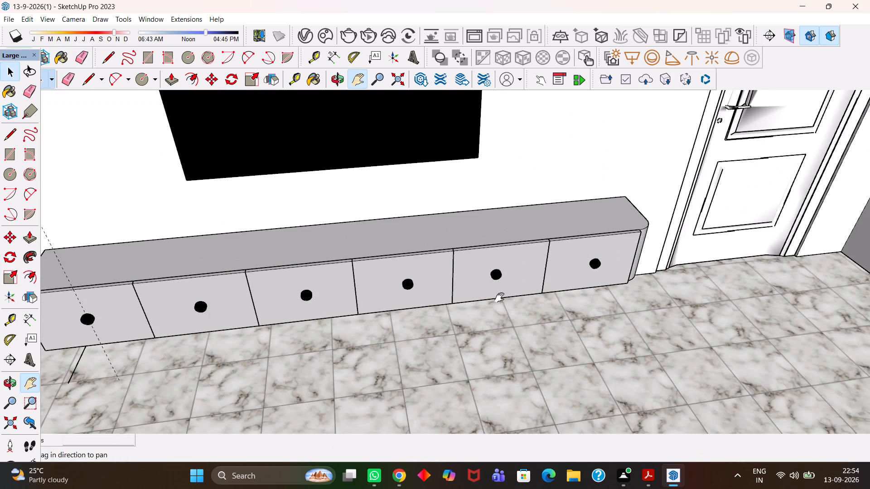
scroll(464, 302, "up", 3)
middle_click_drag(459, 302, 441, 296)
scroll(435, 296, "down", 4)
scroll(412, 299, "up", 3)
Erase the vertical guide line passing through the first drawer's knob.
key("h")
scroll(398, 313, "down", 4)
left_click_drag(316, 310, 465, 308)
middle_click_drag(404, 285, 394, 286)
scroll(394, 286, "up", 2)
scroll(219, 300, "up", 2)
left_click_drag(237, 288, 296, 328)
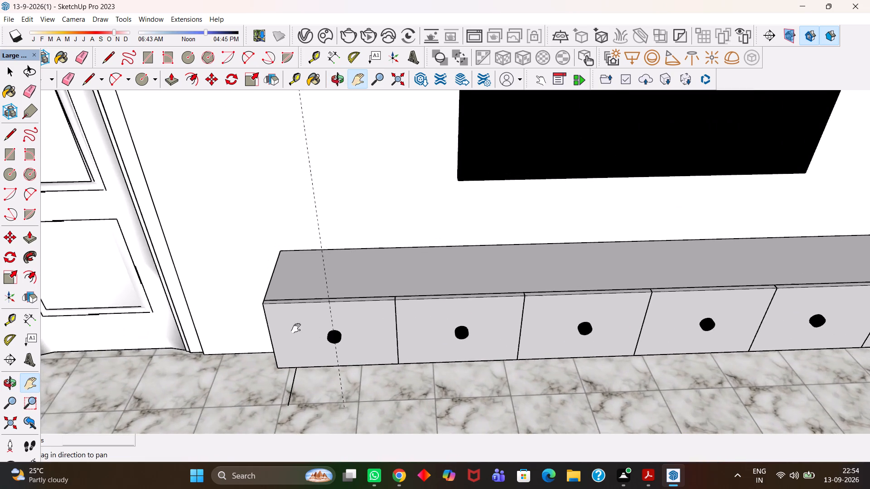
middle_click_drag(292, 320, 303, 331)
scroll(301, 329, "up", 2)
key("e")
left_click_drag(339, 285, 335, 275)
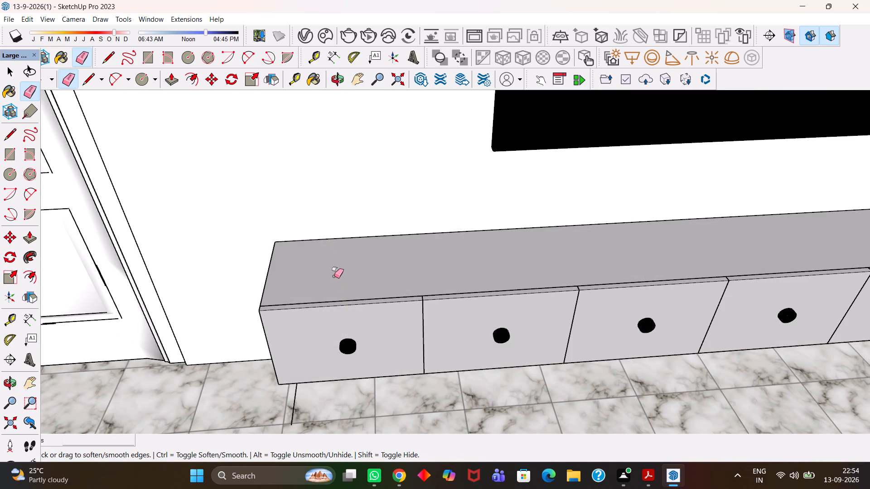
Save the model.
key("ctrl+s")
Examine the TV wall and the console with its row of drawer knobs from above and from the room side.
scroll(334, 275, "up", 2)
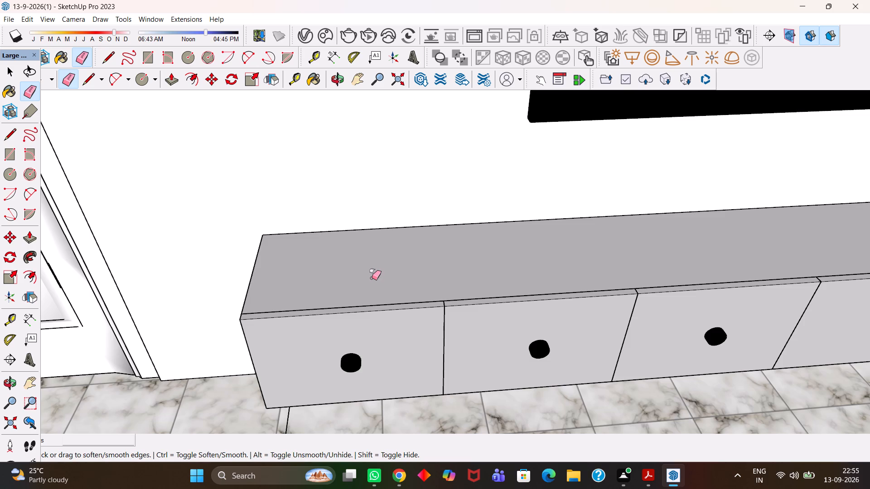
key("h")
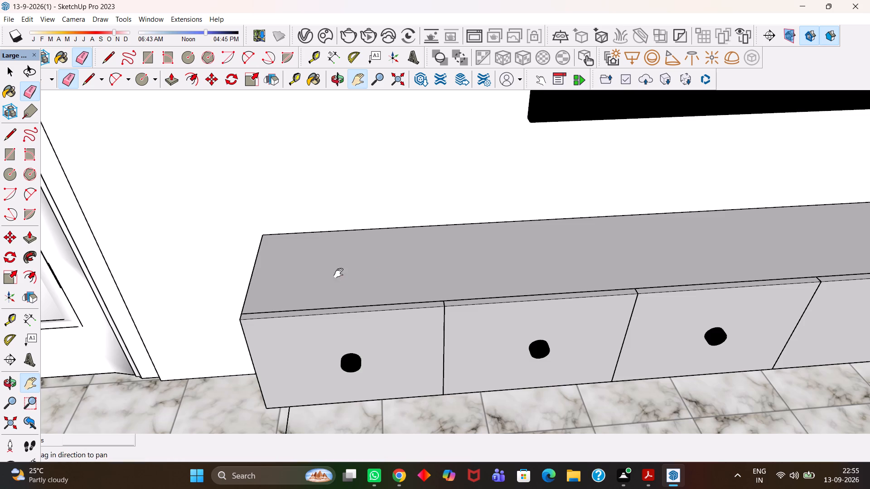
scroll(341, 278, "down", 10)
key("h")
scroll(411, 289, "down", 9)
scroll(429, 350, "up", 3)
middle_click(429, 350)
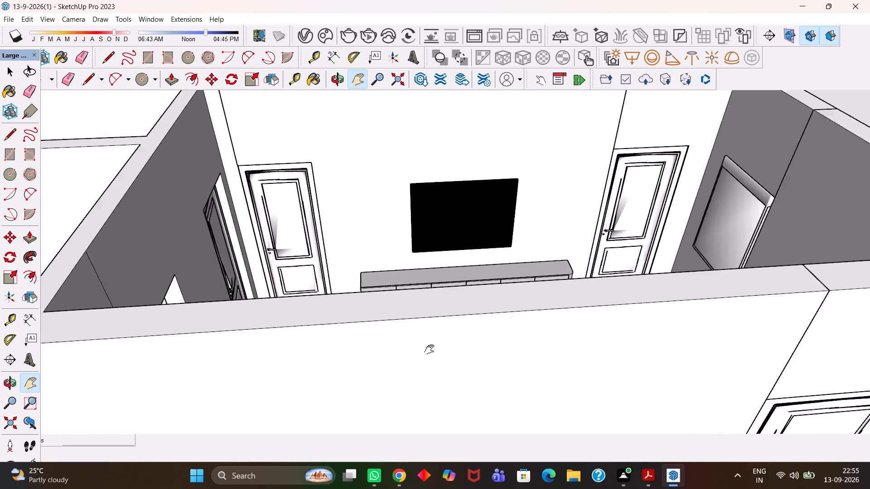
scroll(429, 350, "up", 1)
scroll(399, 380, "up", 3)
middle_click_drag(414, 204, 369, 409)
scroll(416, 247, "up", 1)
left_click_drag(426, 337, 446, 193)
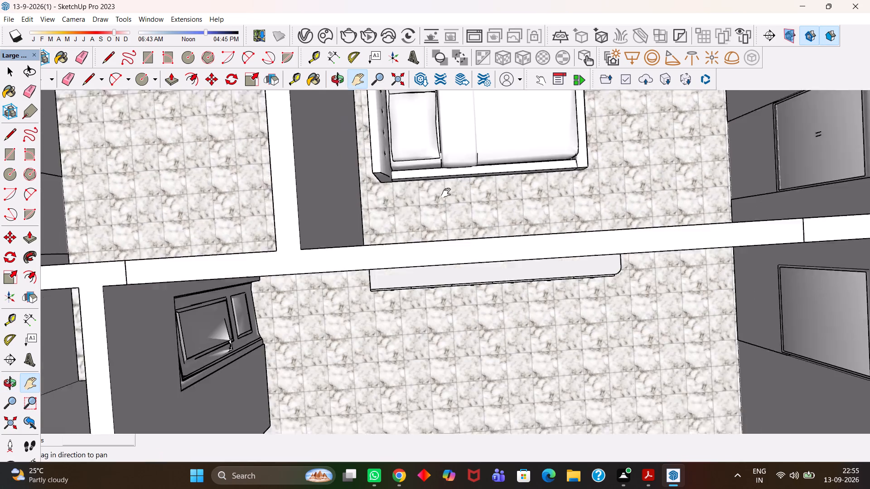
left_click_drag(446, 193, 447, 182)
middle_click_drag(419, 321, 435, 194)
scroll(344, 314, "up", 3)
scroll(428, 325, "up", 2)
middle_click_drag(428, 325, 407, 311)
Copy the TV console's first drawer knob about 16' 4" to the bedroom wardrobe and position it near the first upper door's inner lower corner.
key("space")
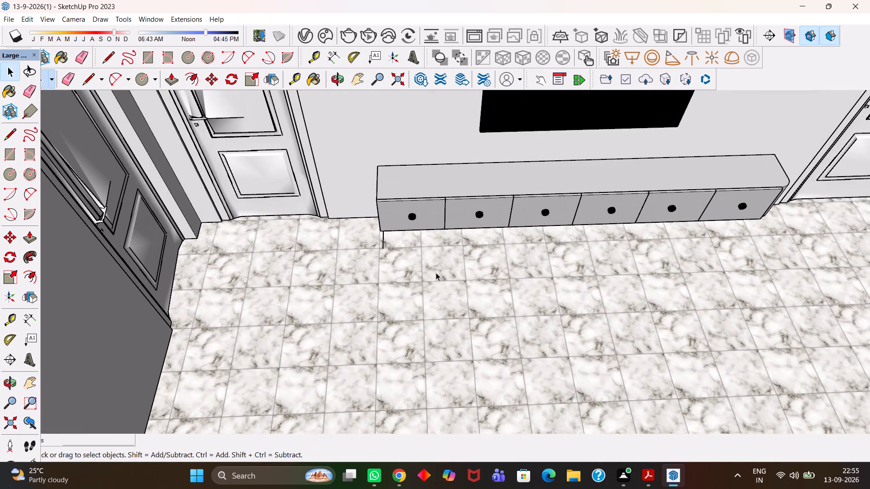
left_click(414, 219)
scroll(414, 219, "up", 6)
key("m")
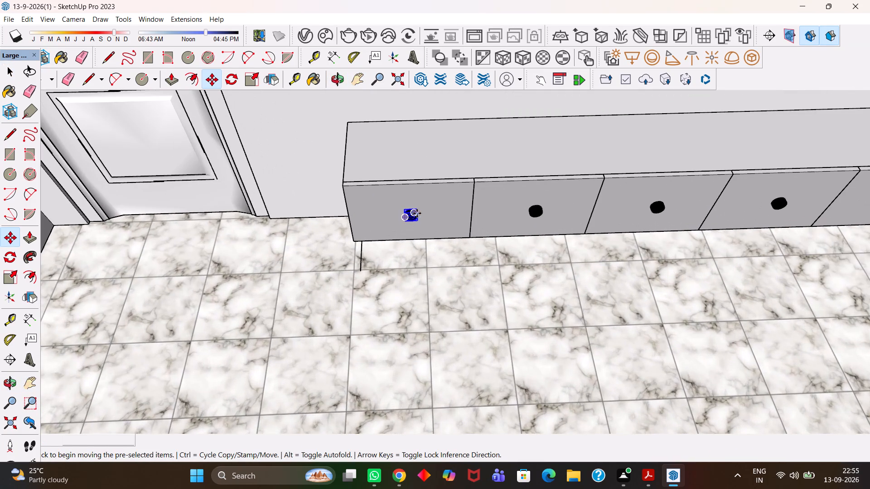
left_click(419, 210)
key("h")
scroll(412, 201, "down", 6)
left_click_drag(401, 119, 430, 336)
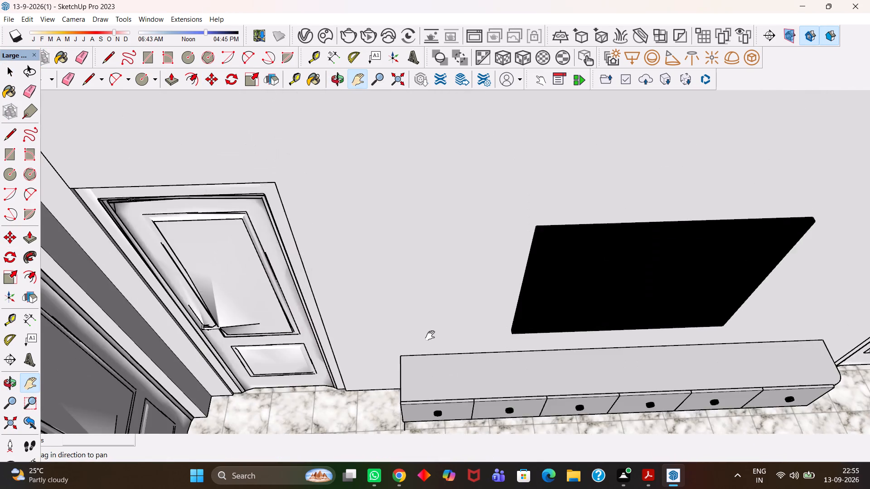
scroll(431, 336, "down", 14)
left_click_drag(445, 211, 420, 360)
scroll(422, 299, "up", 10)
left_click_drag(394, 358, 382, 292)
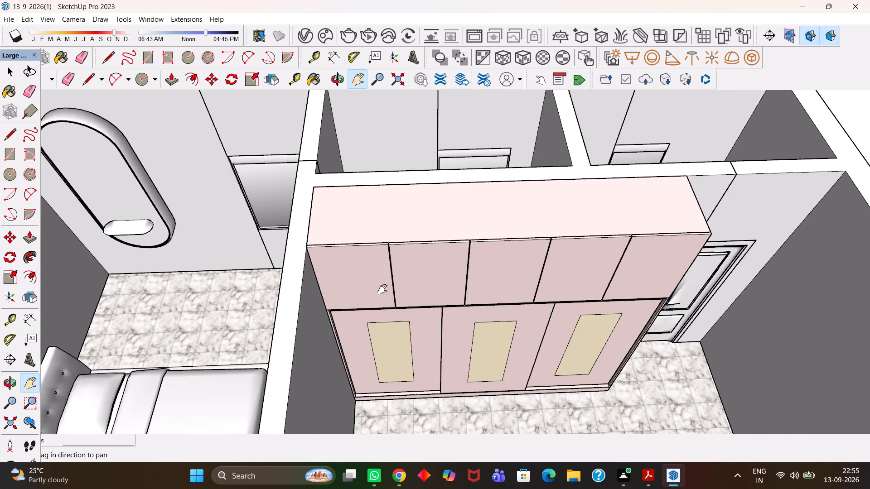
scroll(386, 299, "up", 8)
key("Escape")
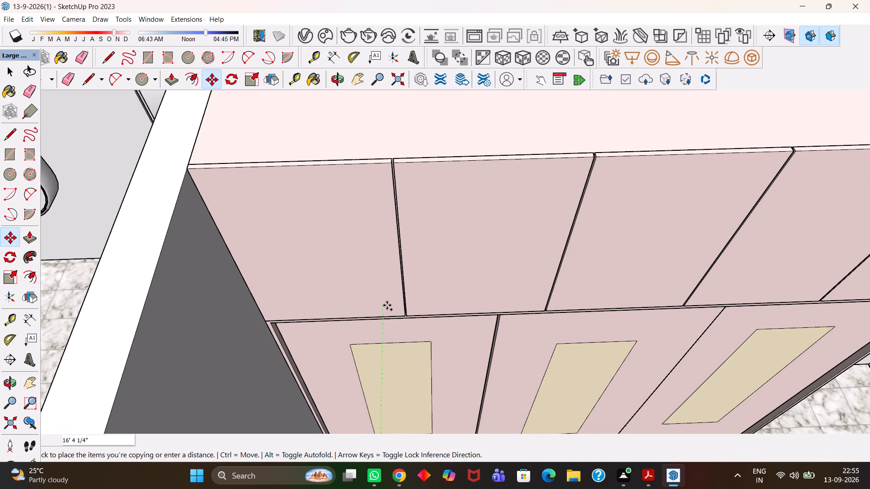
left_click(391, 307)
scroll(394, 307, "up", 8)
left_click(391, 304)
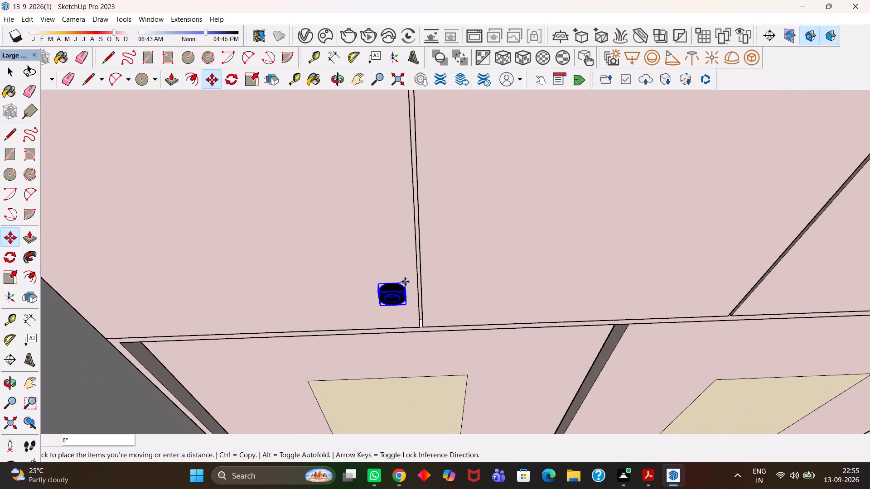
left_click(396, 285)
Copy the wardrobe knob across the door gap onto the lower corner of the second upper door.
left_click(396, 285)
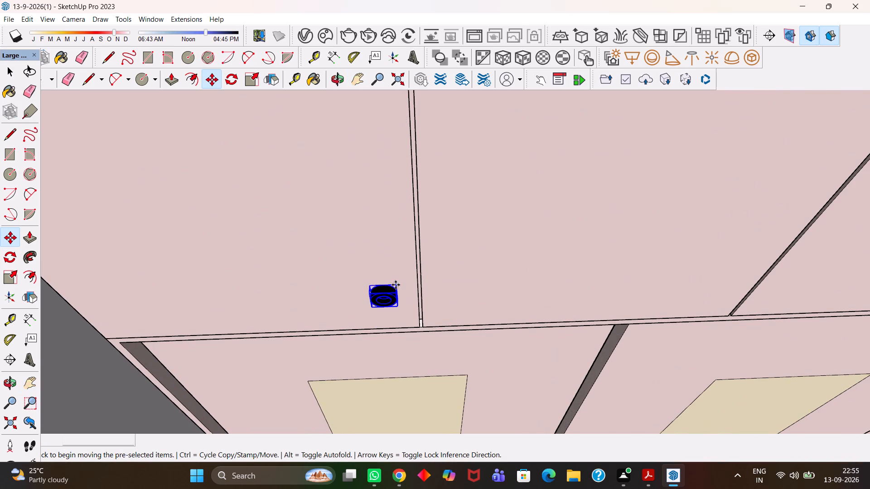
left_click(469, 287)
Copy the pair of wardrobe knobs about 4' along, onto both sides of the gap between the third and fourth upper doors.
scroll(449, 309, "up", 5)
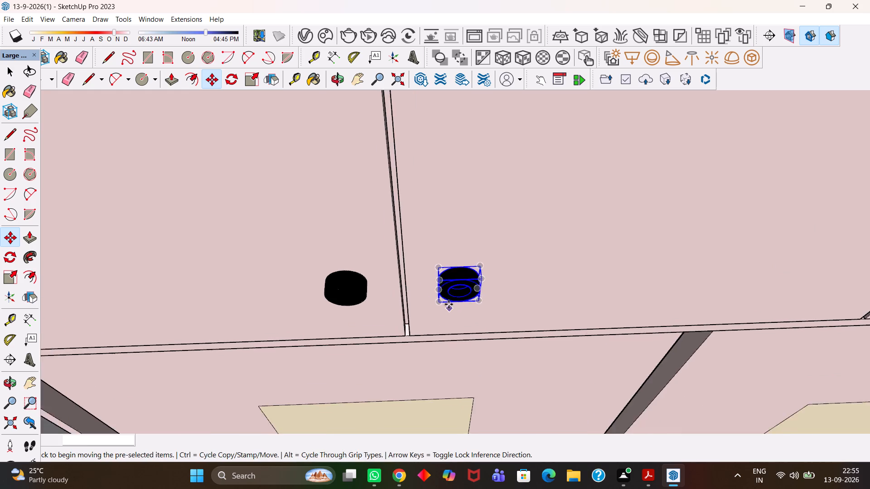
middle_click_drag(419, 329, 401, 275)
scroll(417, 327, "up", 1)
middle_click_drag(404, 234, 408, 211)
middle_click(429, 158)
middle_click(429, 158)
scroll(429, 158, "down", 2)
key("space")
left_click(346, 336)
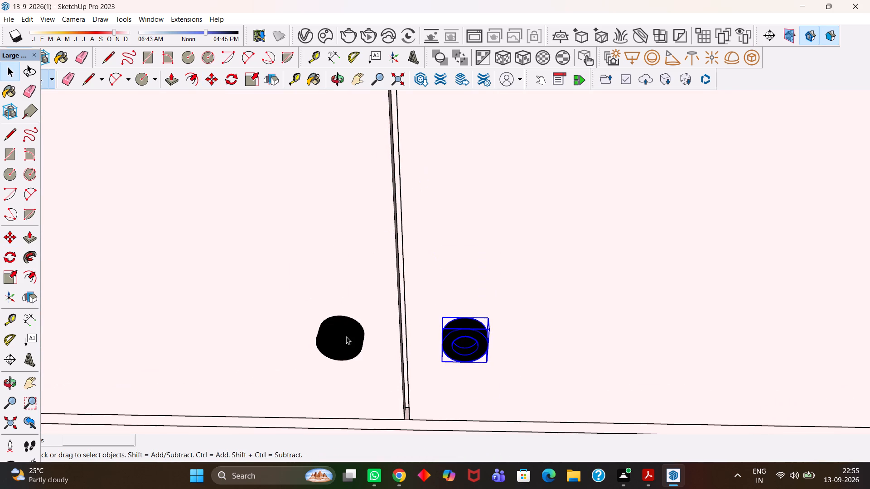
left_click(470, 323, "ctrl")
middle_click_drag(467, 348, 467, 369)
scroll(467, 369, "up", 2)
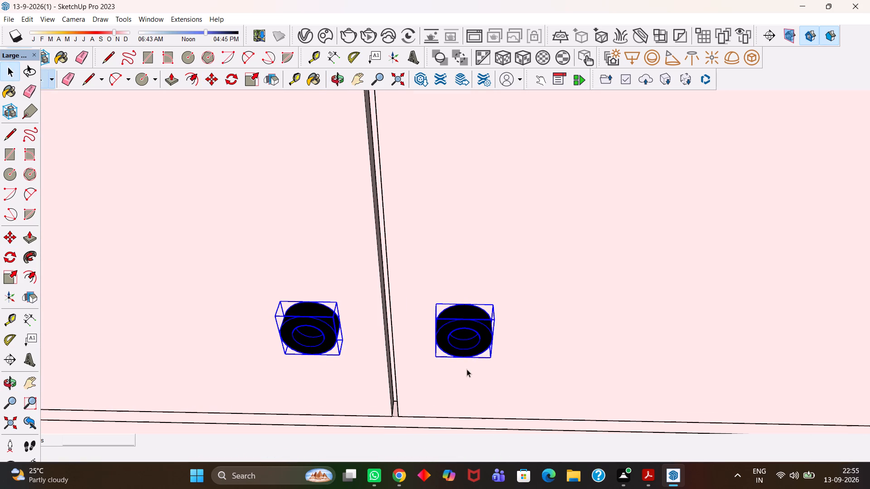
key("m")
left_click(493, 306)
key("h")
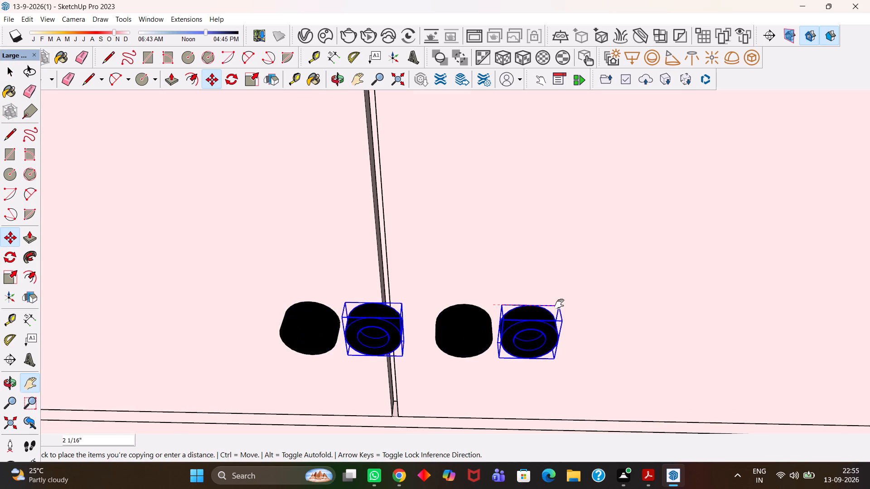
scroll(559, 304, "down", 10)
left_click_drag(658, 300, 449, 304)
left_click_drag(608, 326, 278, 294)
left_click_drag(462, 297, 358, 312)
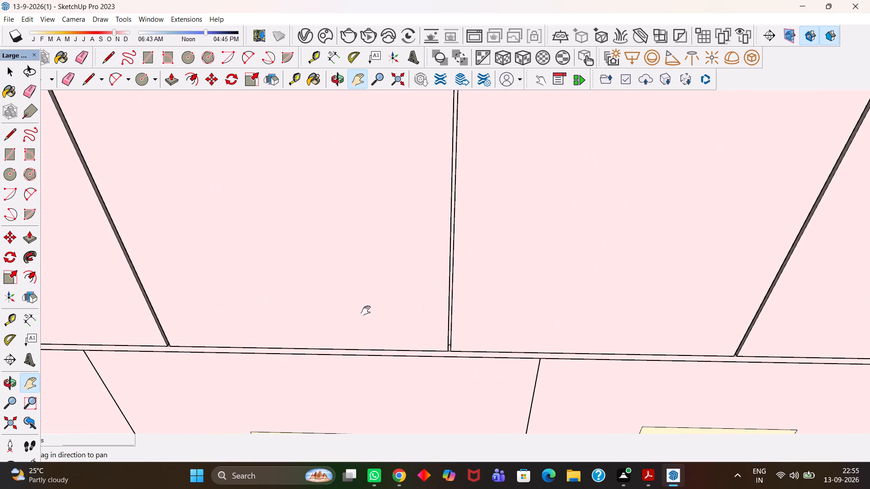
key("Escape")
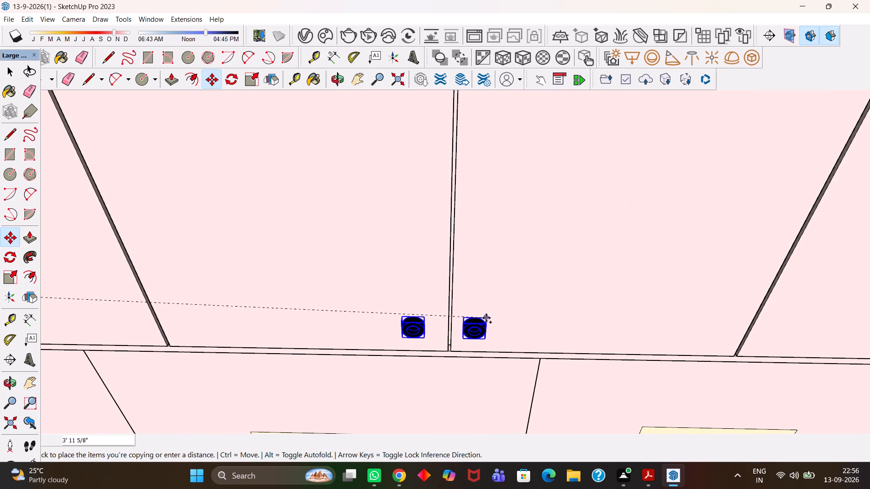
left_click(489, 318)
Copy the knob pair about 2' further, onto both sides of the gap between the fourth and fifth upper doors.
left_click(489, 318)
key("h")
scroll(506, 311, "down", 2)
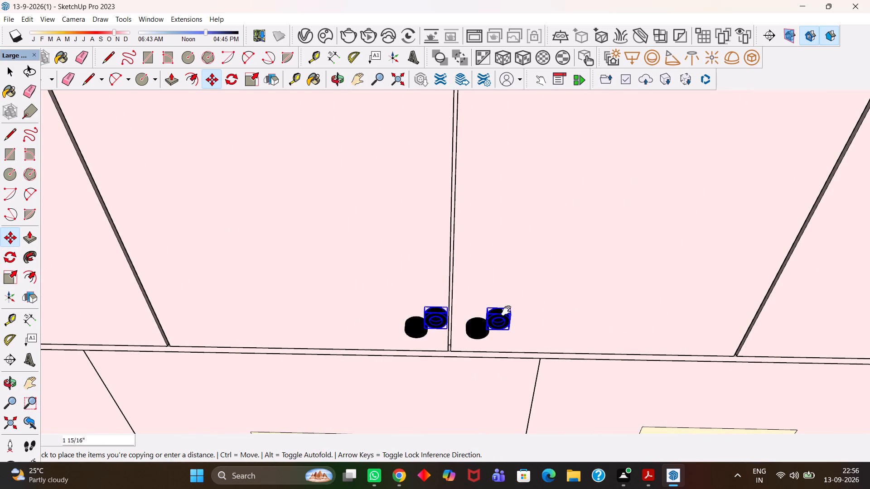
scroll(506, 311, "down", 4)
left_click_drag(587, 316, 435, 321)
left_click_drag(531, 326, 488, 321)
key("Escape")
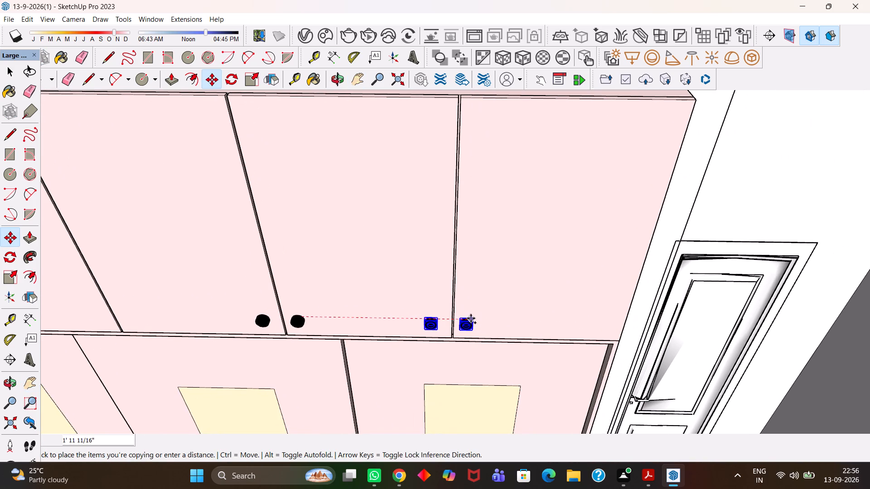
left_click(471, 318)
Delete the extra knob on the fourth upper door, beside the gap to the fifth door.
scroll(473, 322, "up", 2)
key("space")
left_click(420, 324)
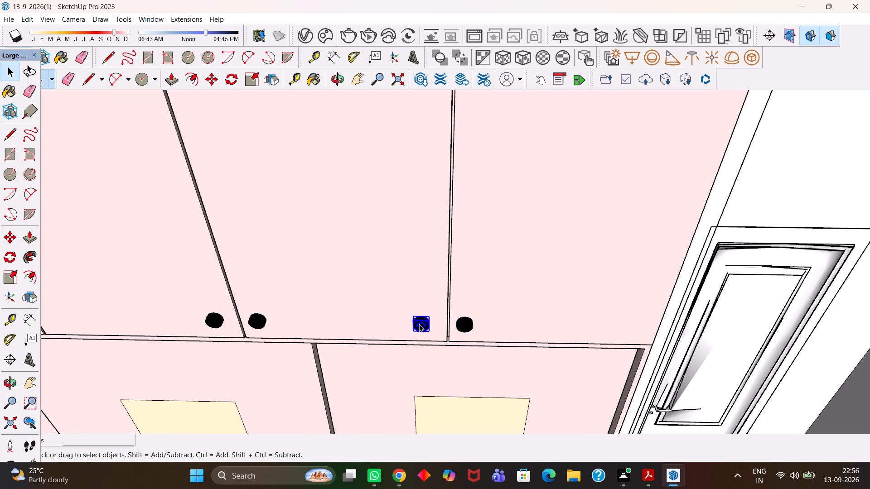
key("Delete")
Examine the wardrobe's upper door knobs and sliding door fronts from several distances.
key("h")
scroll(417, 331, "down", 6)
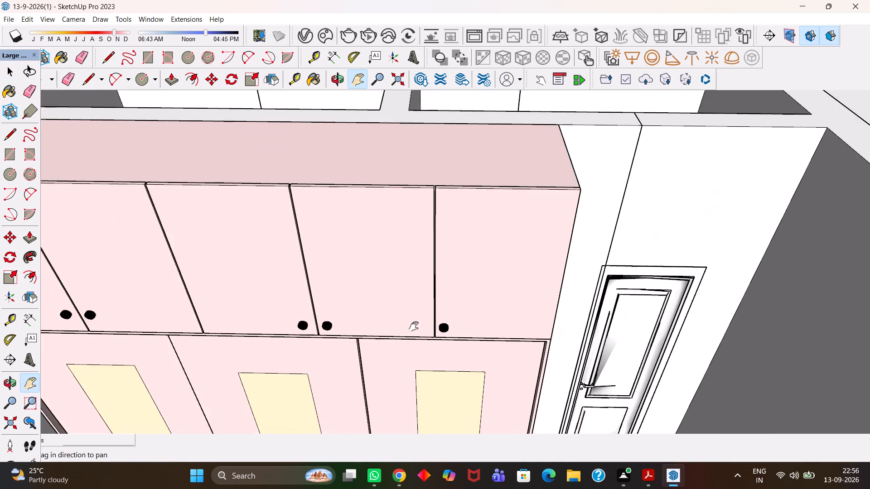
scroll(414, 326, "down", 4)
middle_click(393, 351)
scroll(393, 352, "down", 7)
scroll(374, 345, "up", 2)
middle_click_drag(373, 385, 370, 401)
scroll(370, 401, "up", 1)
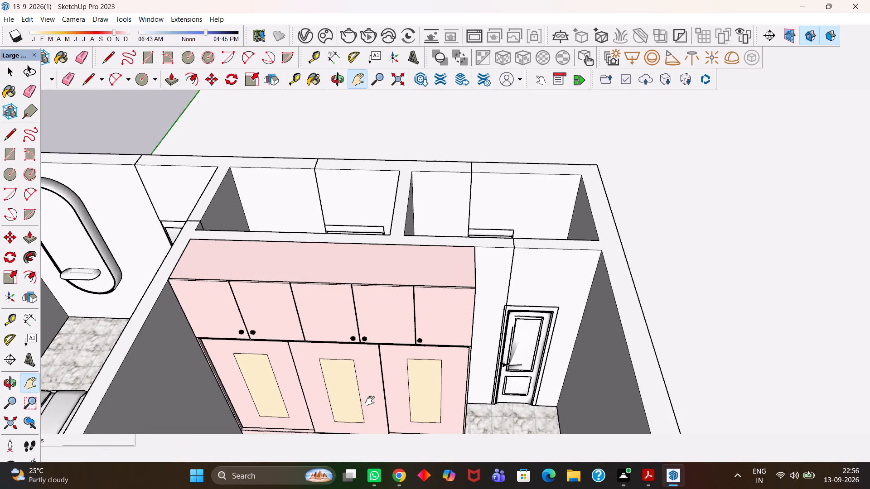
key("h")
left_click_drag(323, 401, 436, 312)
scroll(434, 313, "down", 11)
middle_click_drag(442, 315, 444, 319)
scroll(444, 320, "up", 1)
key("space")
left_click(152, 202)
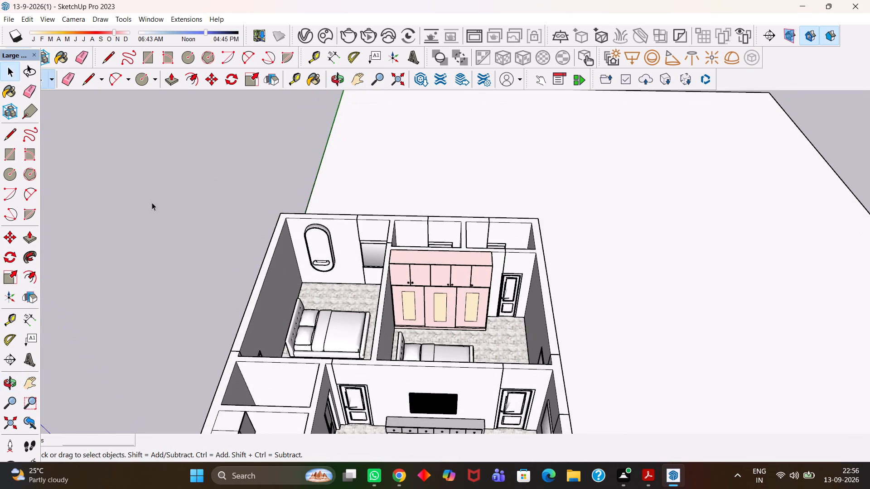
scroll(417, 305, "up", 14)
key("h")
scroll(418, 317, "down", 4)
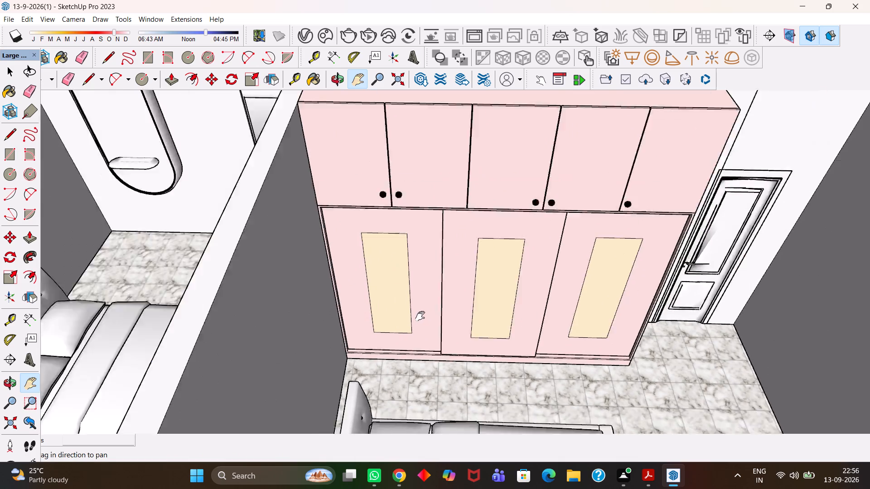
scroll(420, 316, "down", 3)
scroll(469, 327, "up", 3)
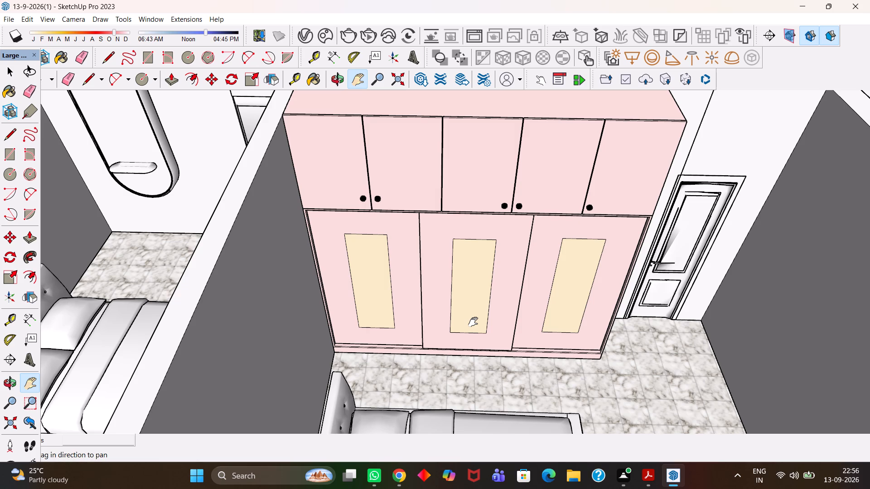
scroll(474, 321, "down", 3)
scroll(469, 323, "up", 2)
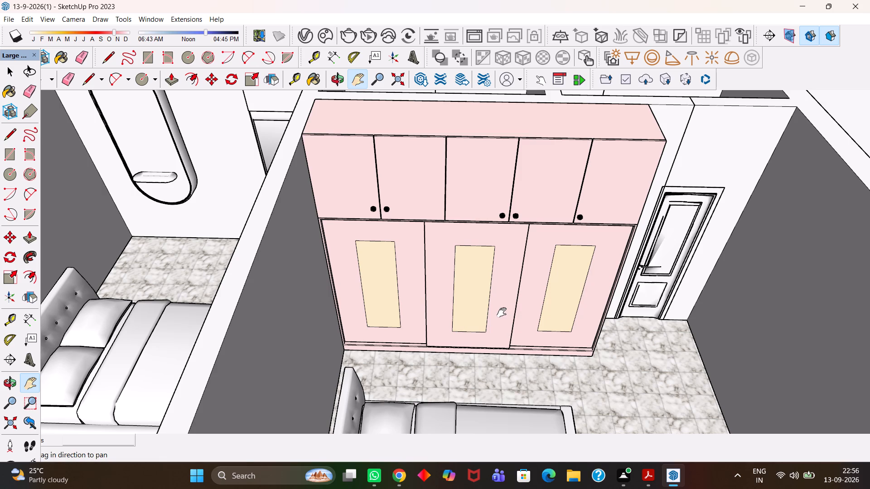
scroll(502, 312, "up", 4)
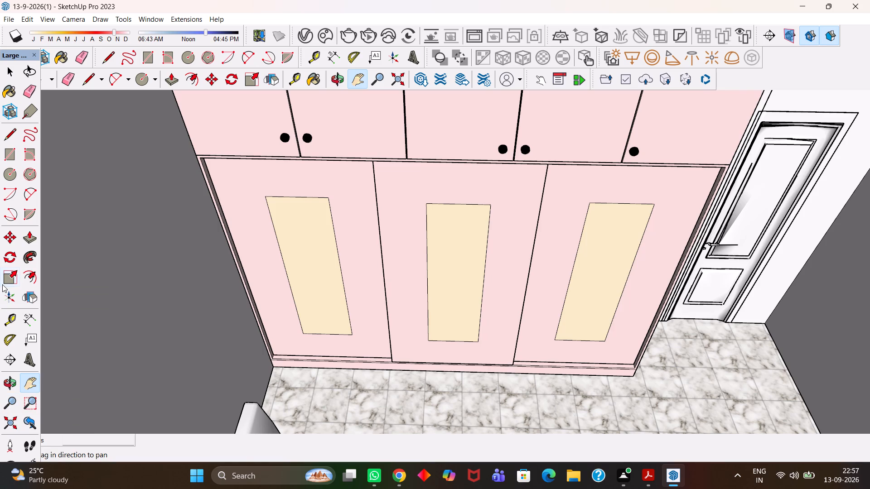
Examine the bedrooms, living room and kitchen area from above to review the furnished layout.
scroll(528, 358, "down", 13)
middle_click_drag(488, 302, 475, 359)
middle_click(475, 369)
scroll(475, 369, "up", 2)
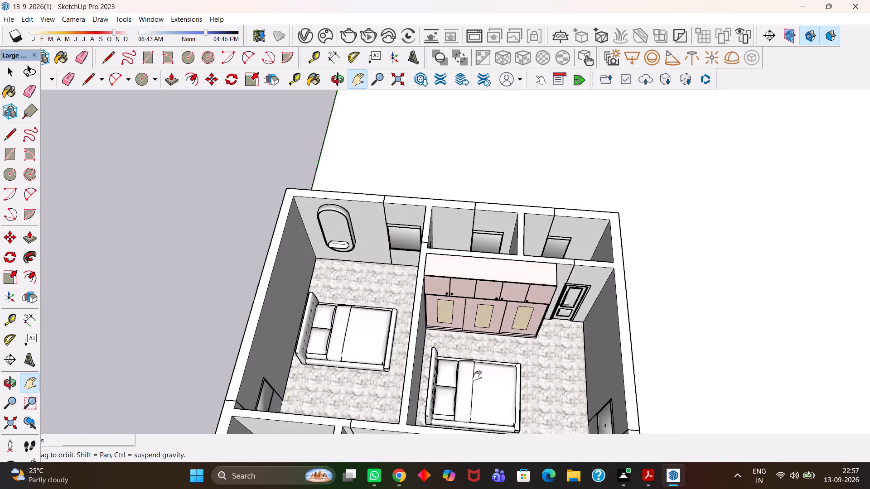
scroll(477, 376, "up", 3)
left_click_drag(470, 358, 526, 282)
scroll(462, 257, "down", 5)
middle_click_drag(434, 267, 458, 305)
scroll(458, 305, "up", 1)
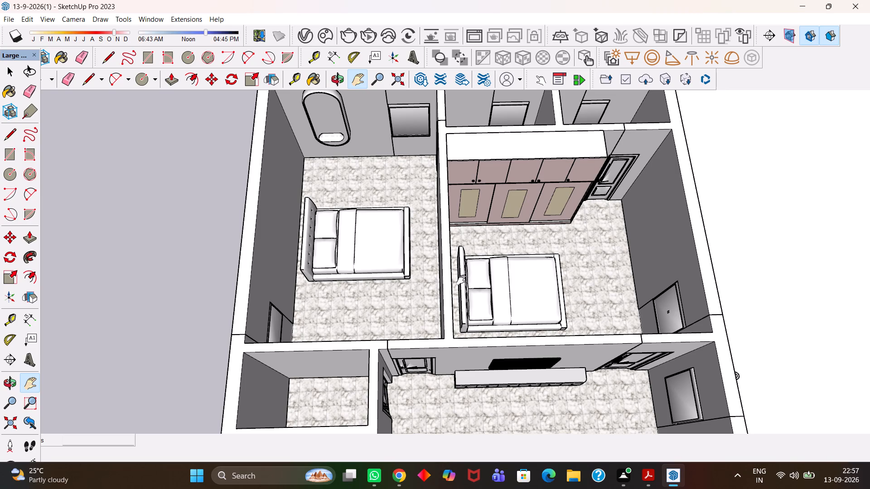
scroll(467, 258, "down", 6)
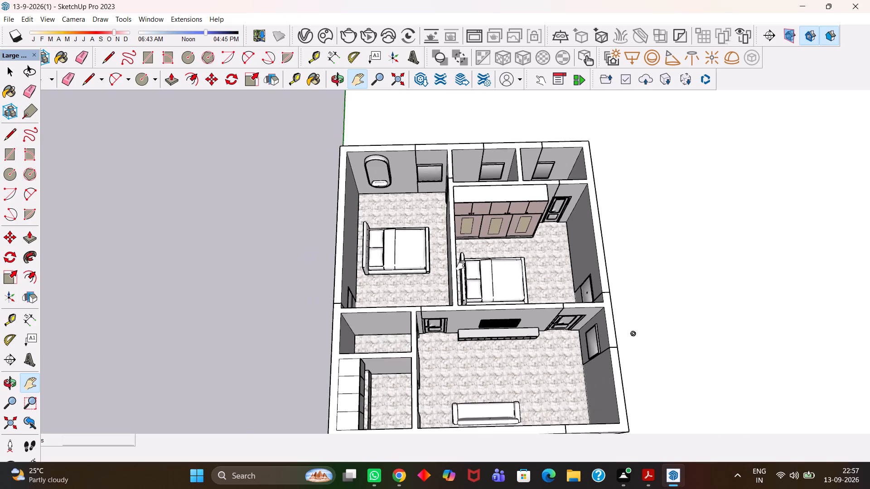
scroll(461, 265, "down", 3)
scroll(460, 266, "up", 10)
scroll(461, 262, "down", 7)
scroll(505, 311, "up", 1)
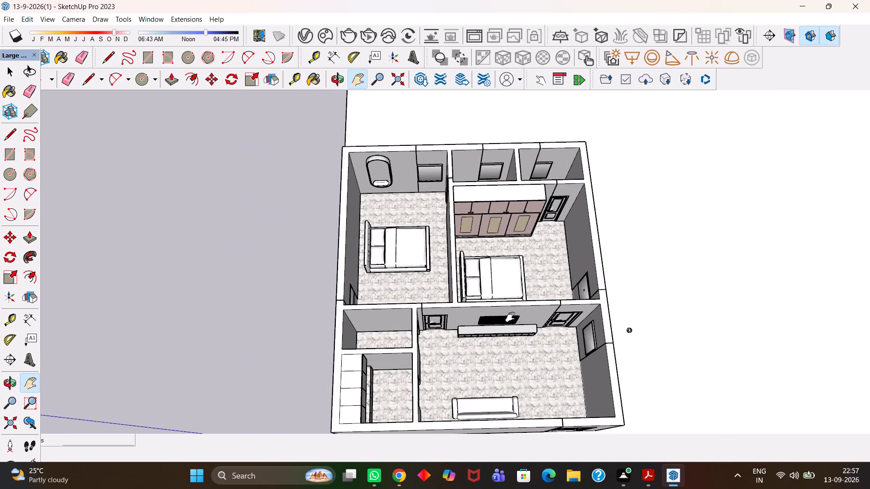
scroll(487, 269, "up", 2)
left_click_drag(513, 346, 513, 238)
scroll(508, 279, "up", 7)
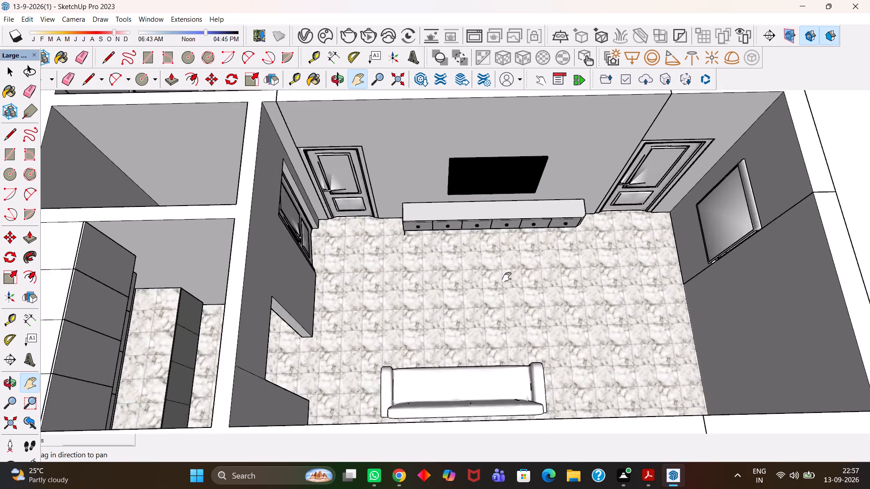
scroll(507, 277, "up", 1)
scroll(507, 277, "down", 5)
scroll(507, 275, "up", 1)
scroll(507, 275, "down", 6)
scroll(509, 284, "up", 2)
scroll(479, 212, "up", 1)
scroll(479, 206, "down", 1)
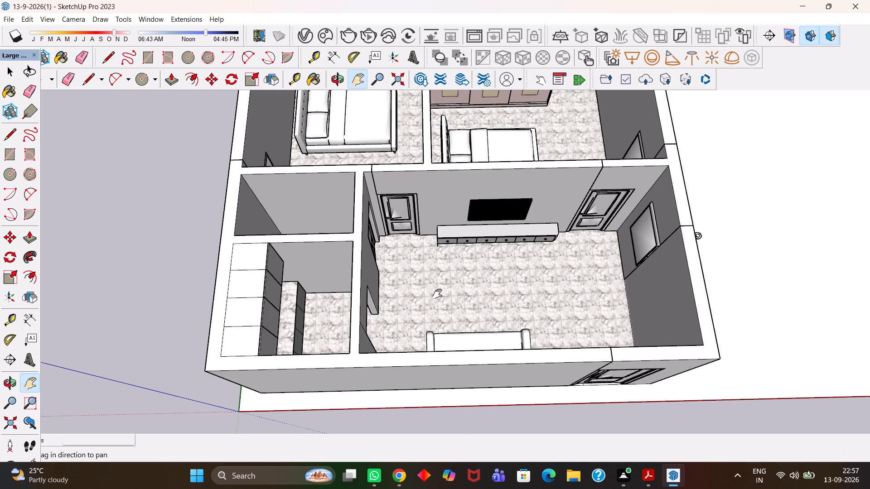
scroll(432, 315, "down", 4)
scroll(434, 311, "up", 6)
left_click_drag(488, 270, 478, 302)
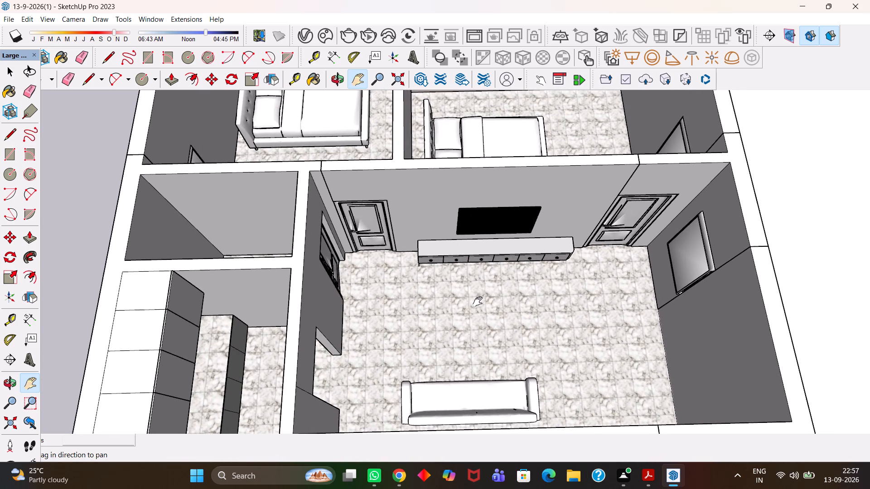
scroll(478, 302, "down", 6)
scroll(481, 253, "up", 1)
middle_click_drag(460, 316, 470, 326)
scroll(470, 326, "up", 4)
scroll(470, 326, "down", 6)
middle_click(482, 285)
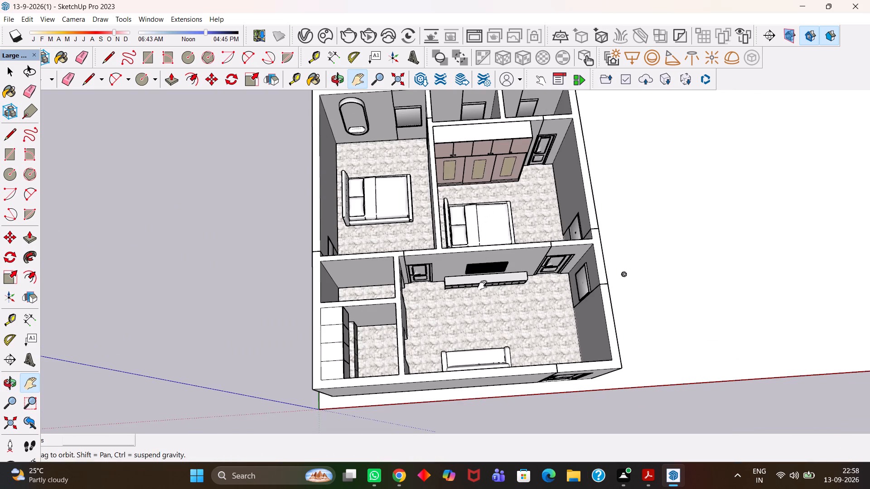
scroll(482, 285, "up", 1)
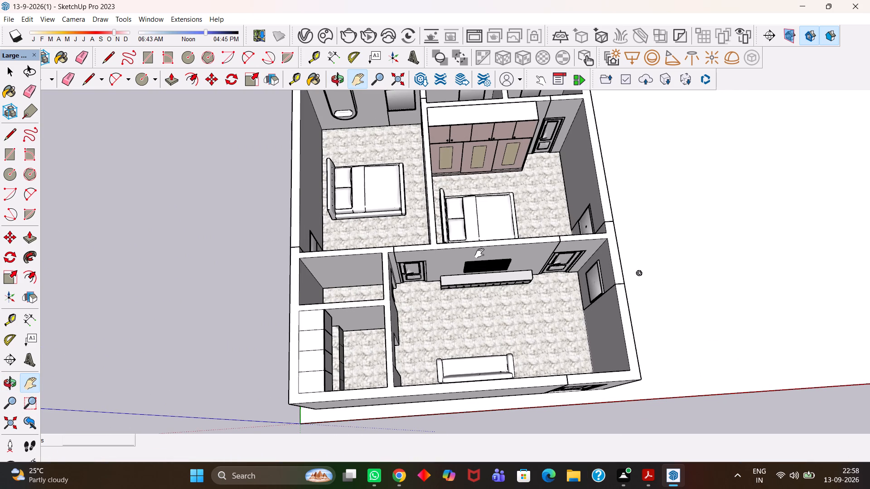
scroll(465, 256, "down", 4)
scroll(455, 245, "up", 4)
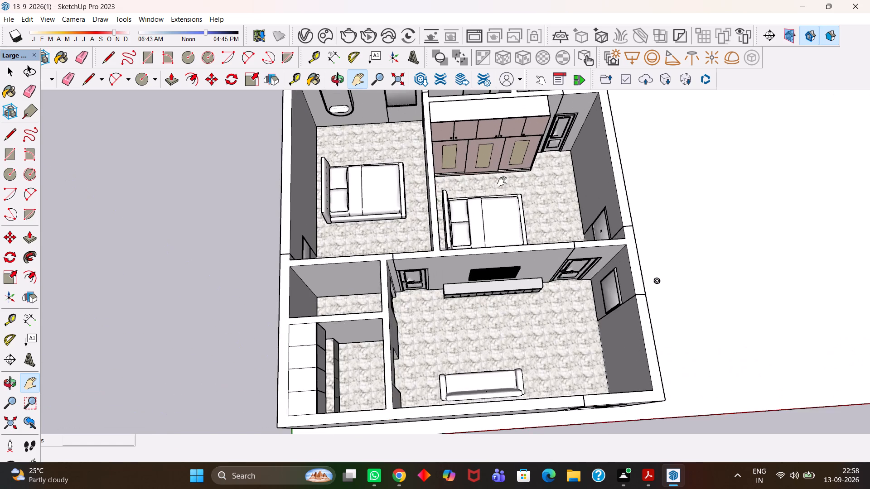
middle_click_drag(502, 182, 439, 232)
scroll(439, 232, "up", 3)
scroll(437, 232, "down", 4)
middle_click_drag(498, 283, 464, 167)
scroll(509, 145, "up", 1)
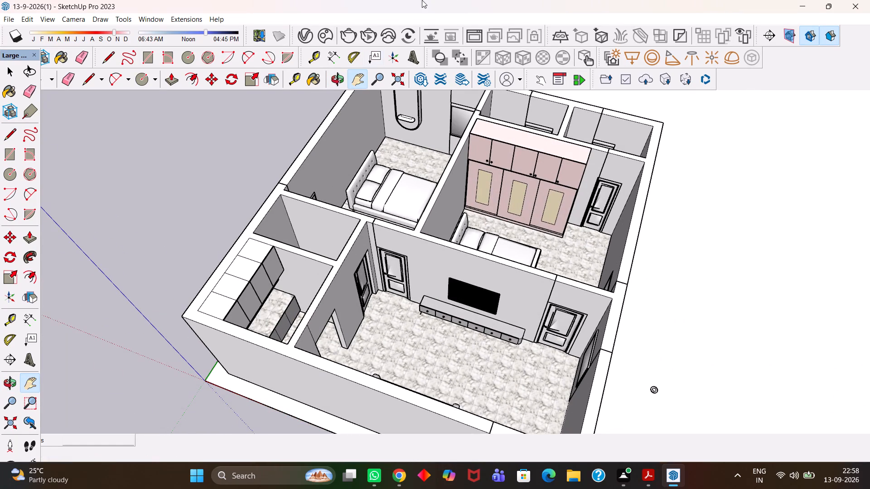
Open the Chaos Cosmos asset browser, look through the downloaded assets and switch to the online library.
left_click(326, 33)
scroll(122, 149, "down", 2)
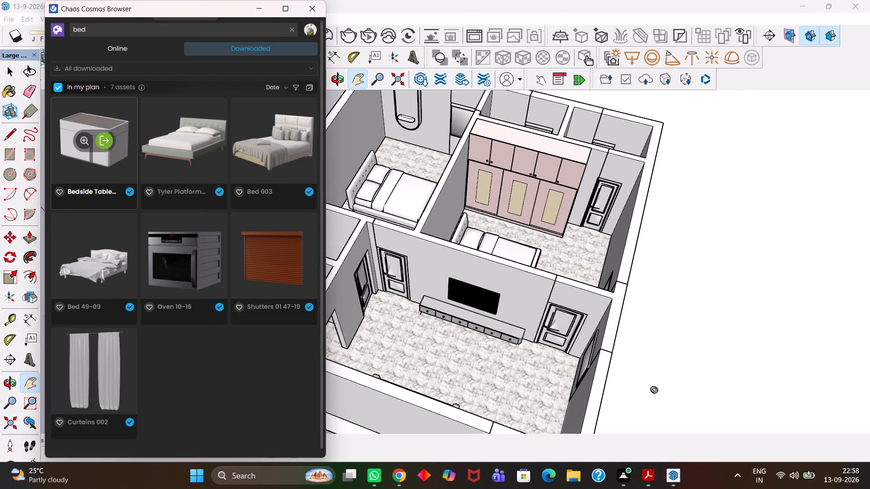
scroll(122, 149, "down", 1)
left_click(120, 51)
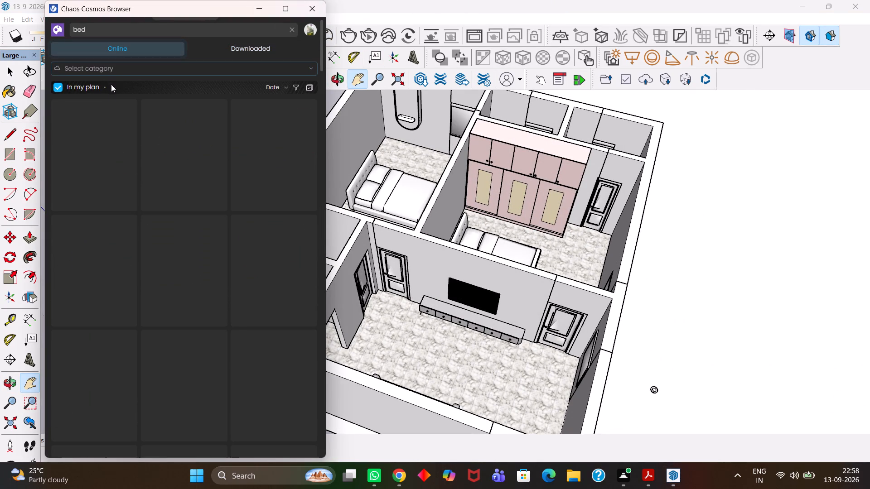
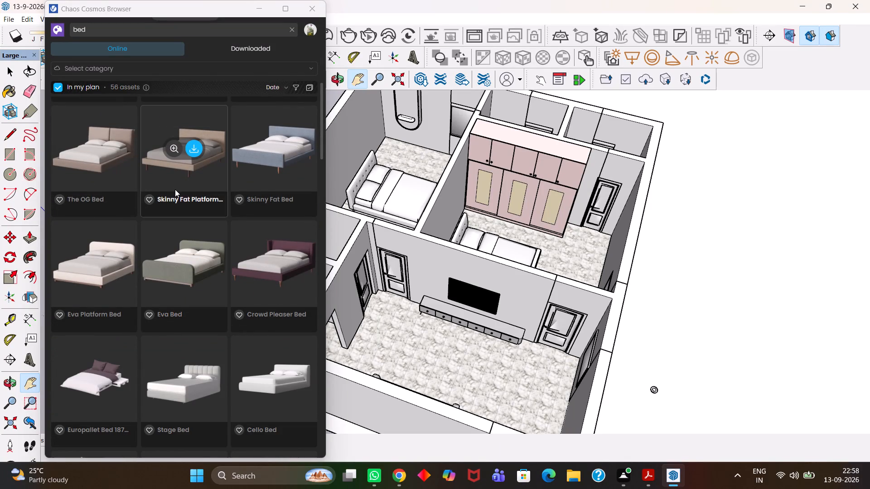
Look through the bed search results in the Cosmos asset library for a suitable model.
scroll(167, 192, "down", 3)
scroll(184, 217, "up", 3)
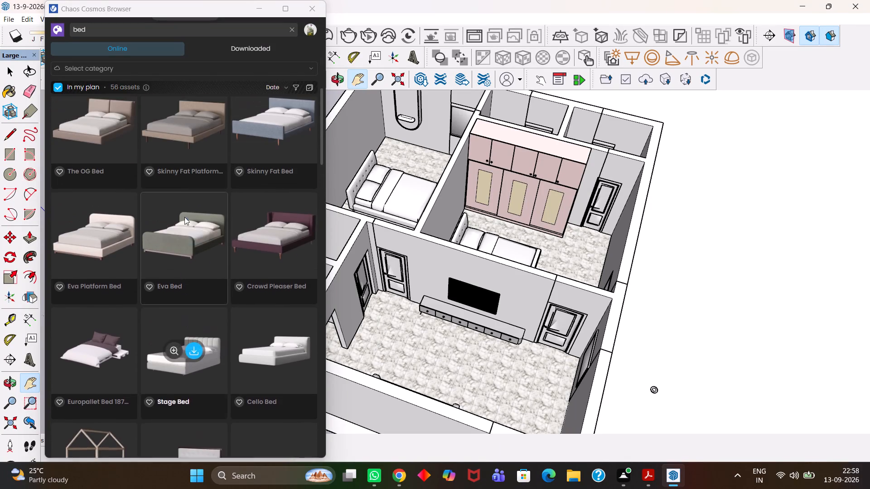
scroll(170, 226, "down", 7)
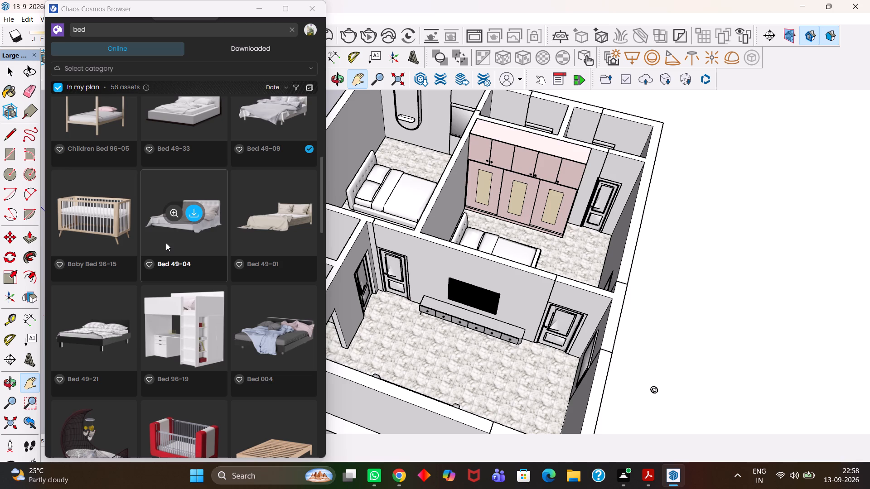
scroll(166, 241, "down", 4)
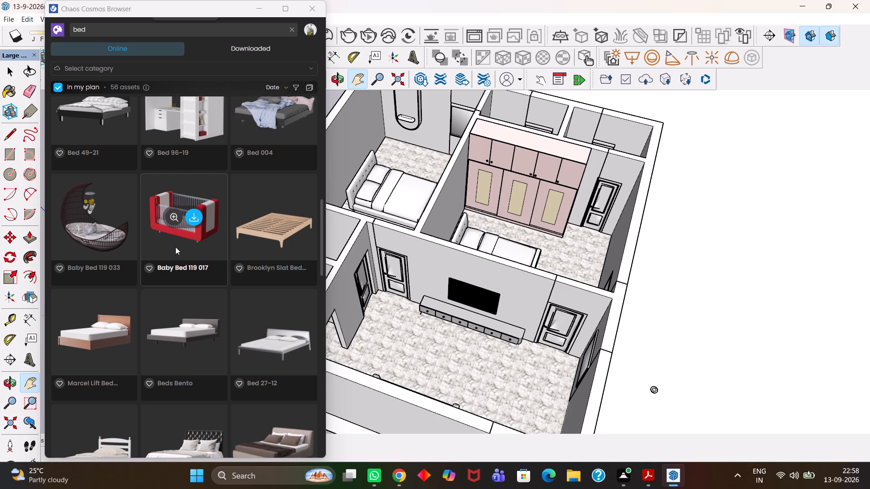
scroll(175, 246, "down", 6)
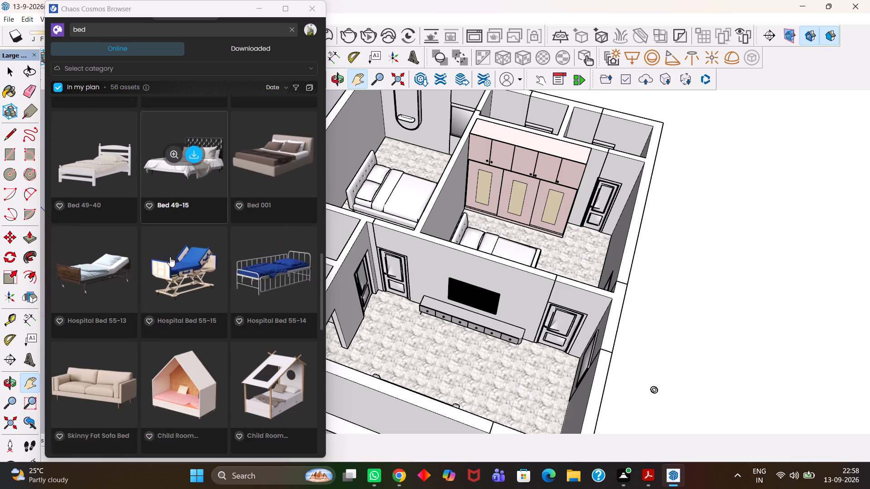
scroll(170, 259, "down", 4)
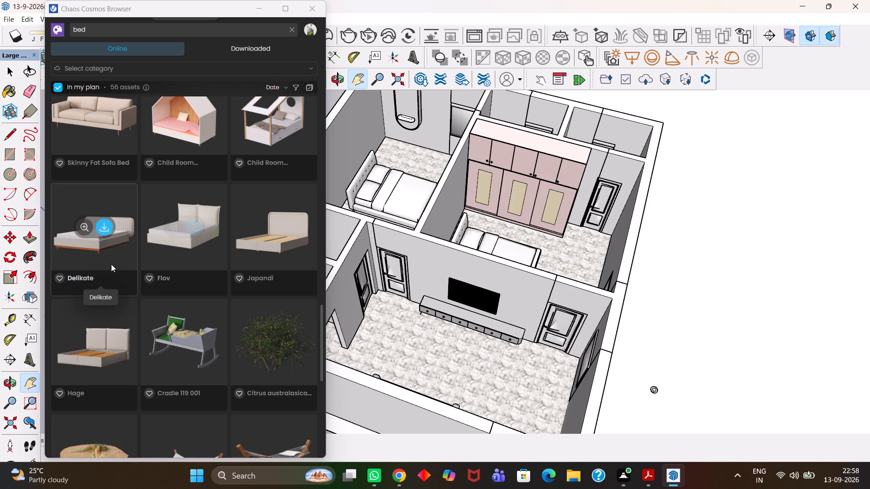
scroll(158, 248, "down", 1)
scroll(211, 252, "down", 2)
scroll(251, 290, "down", 1)
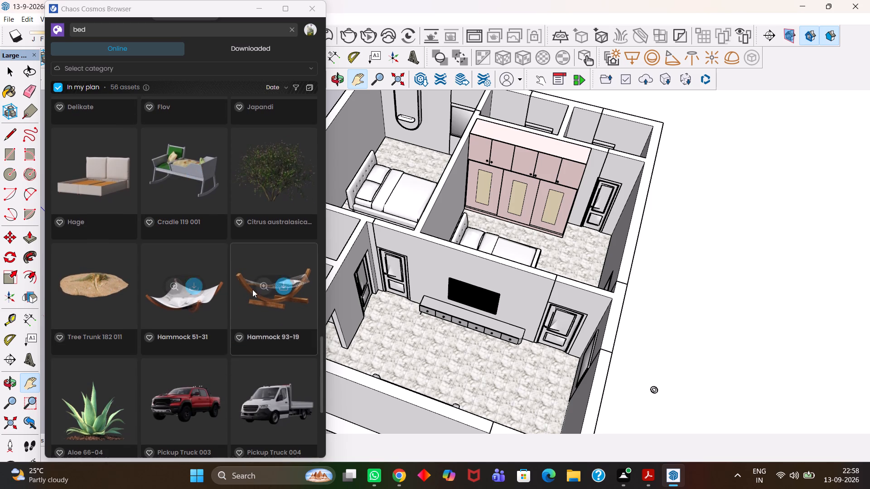
scroll(252, 289, "down", 1)
scroll(95, 320, "down", 3)
scroll(181, 283, "down", 1)
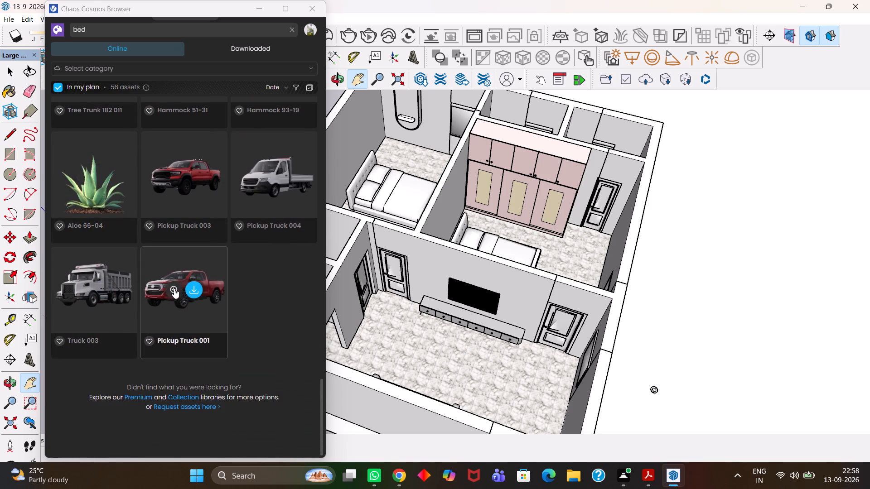
scroll(172, 289, "up", 14)
scroll(129, 313, "up", 7)
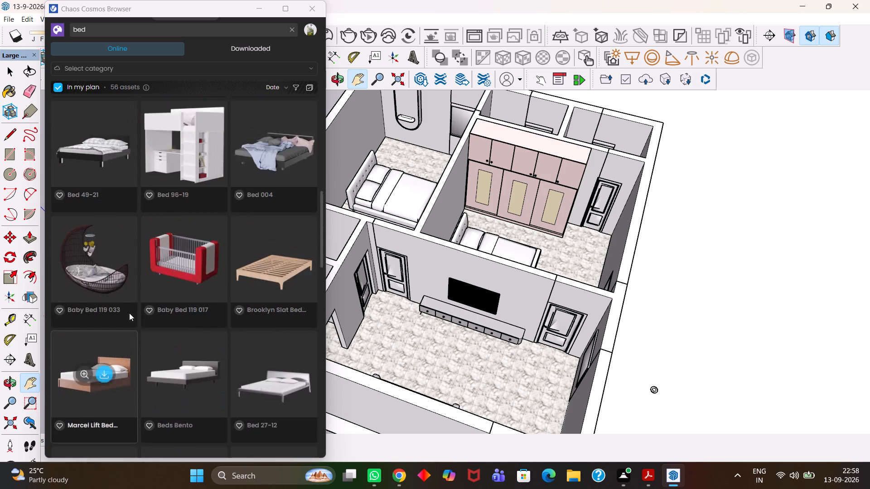
scroll(129, 313, "up", 17)
scroll(129, 313, "up", 5)
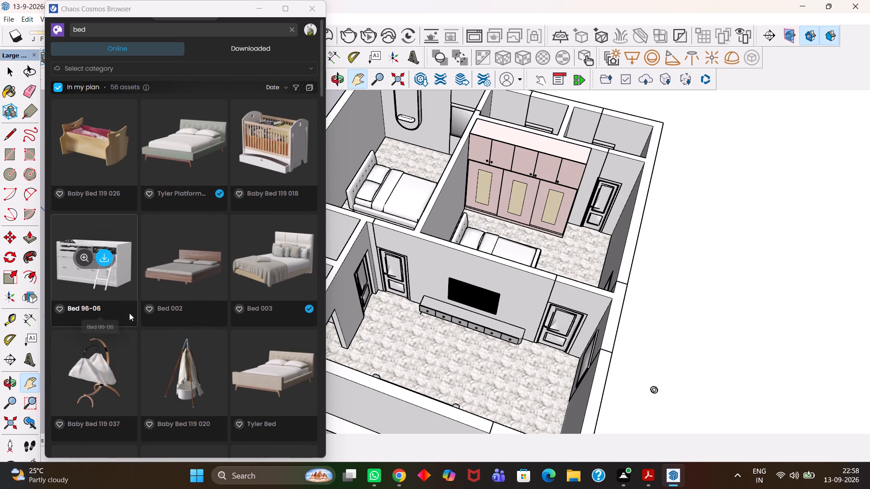
scroll(129, 313, "up", 5)
scroll(253, 236, "up", 4)
scroll(165, 237, "up", 9)
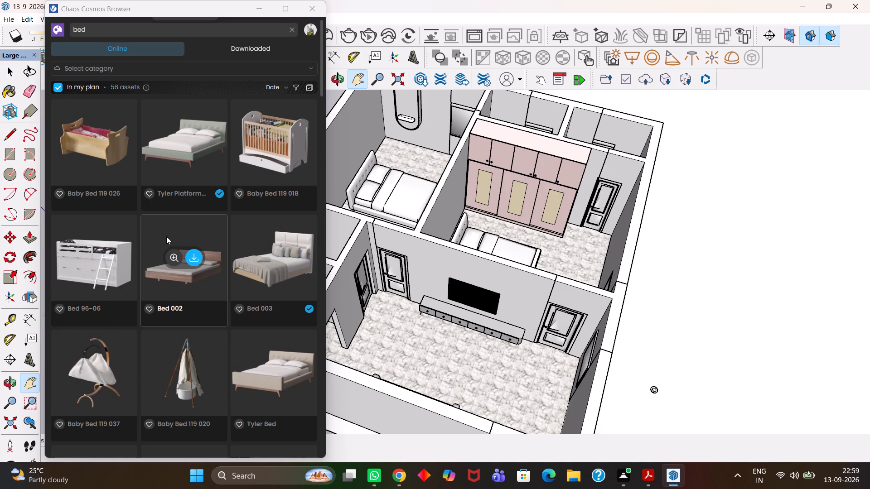
scroll(166, 236, "up", 9)
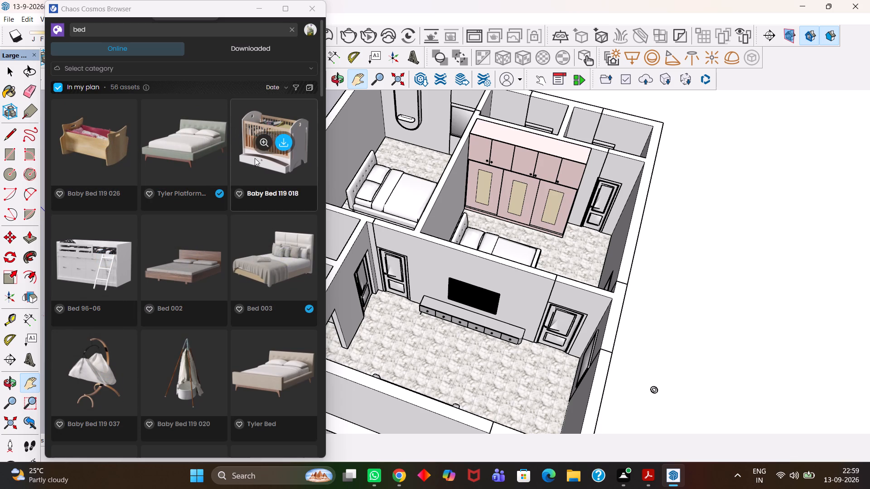
scroll(238, 180, "down", 2)
scroll(267, 186, "up", 3)
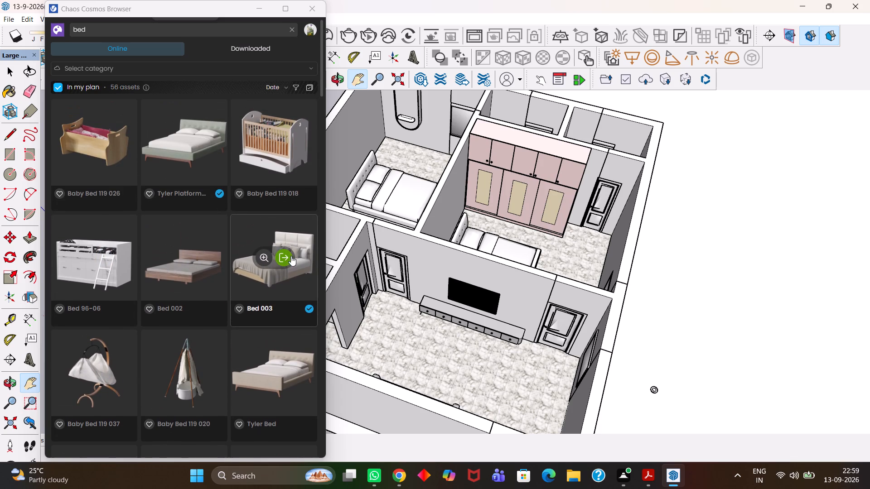
scroll(155, 267, "down", 4)
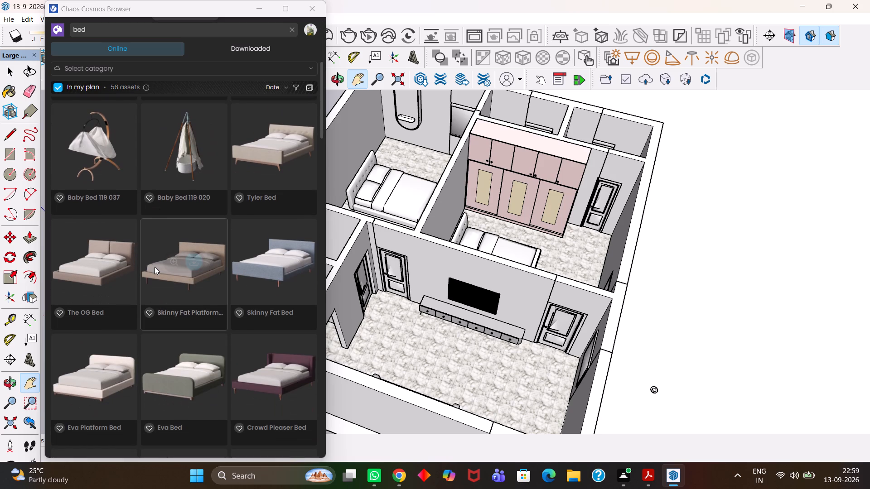
scroll(155, 258, "up", 3)
Filter the asset library to the 3D Models > Accessories > Electronics & appliances category.
left_click(78, 72)
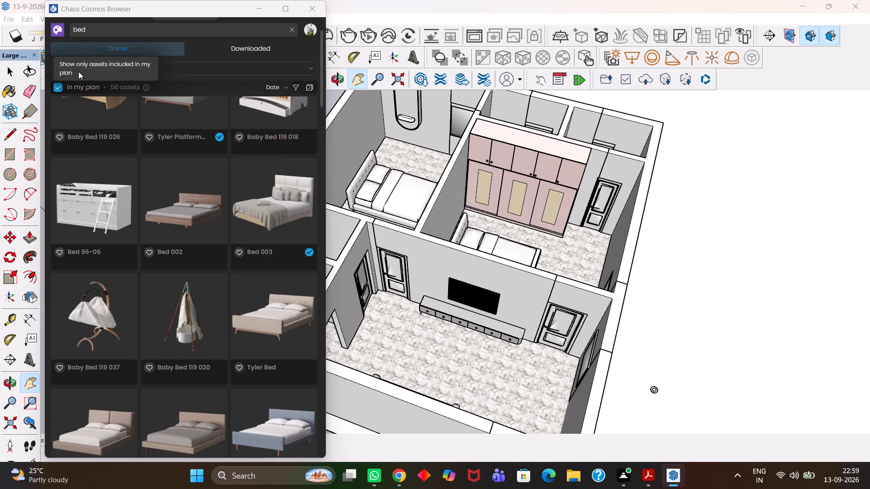
left_click(174, 71)
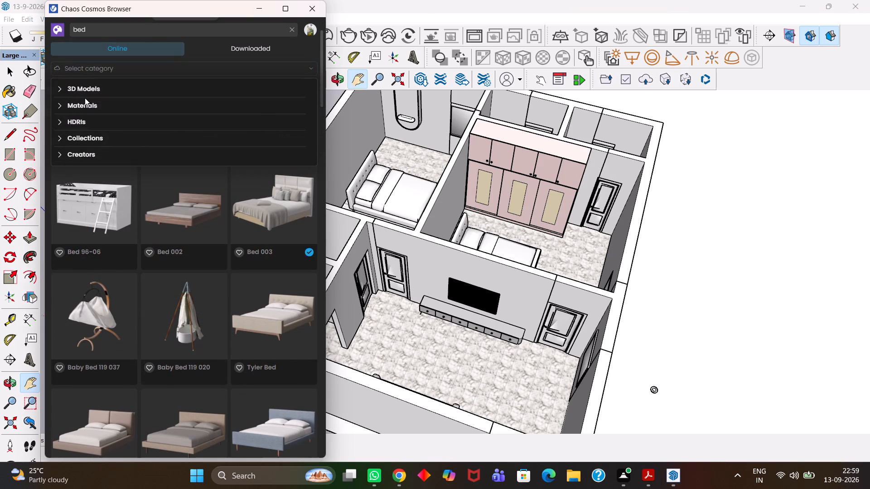
left_click(92, 91)
left_click(101, 115)
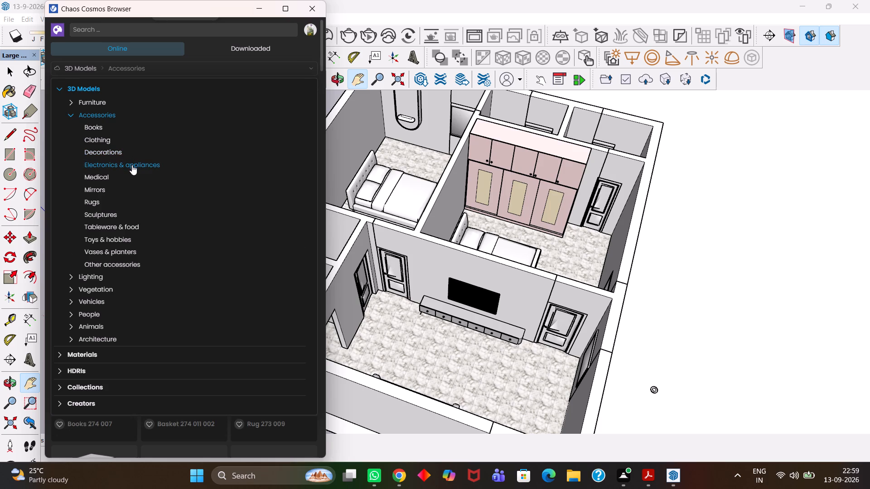
left_click(132, 165)
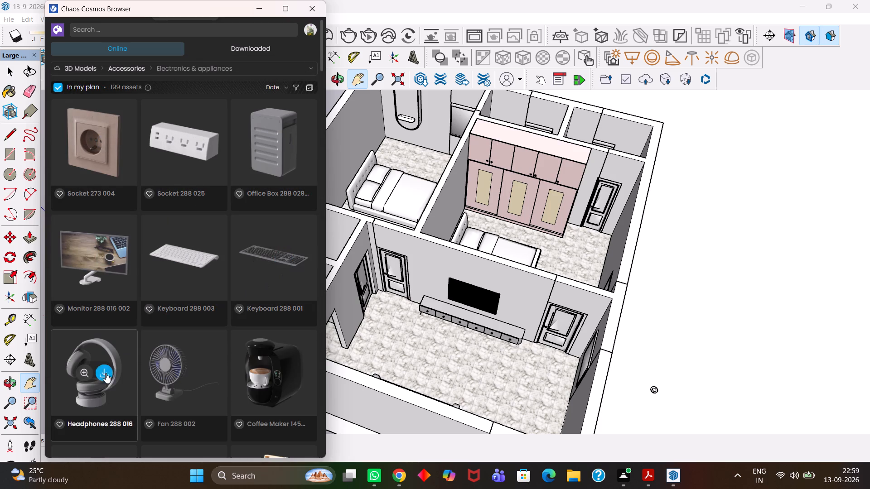
Look through the Electronics & appliances models in the asset library for appliances that suit the apartment.
scroll(257, 364, "down", 3)
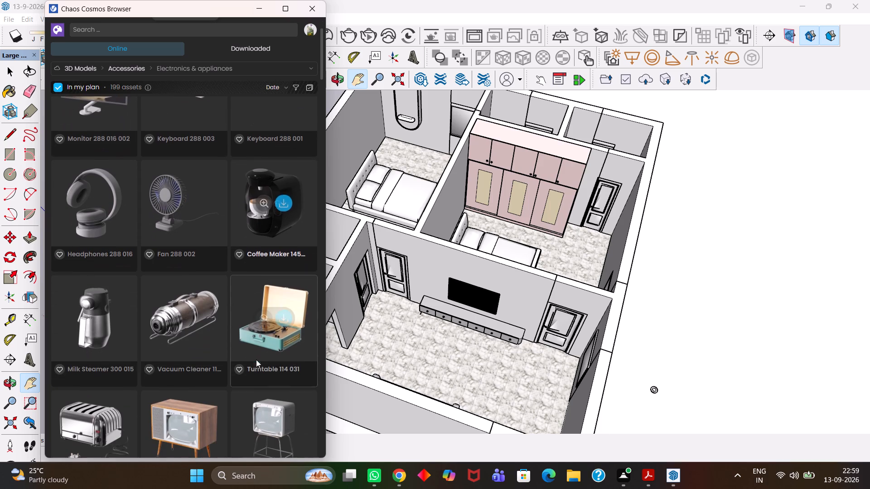
scroll(140, 390, "down", 1)
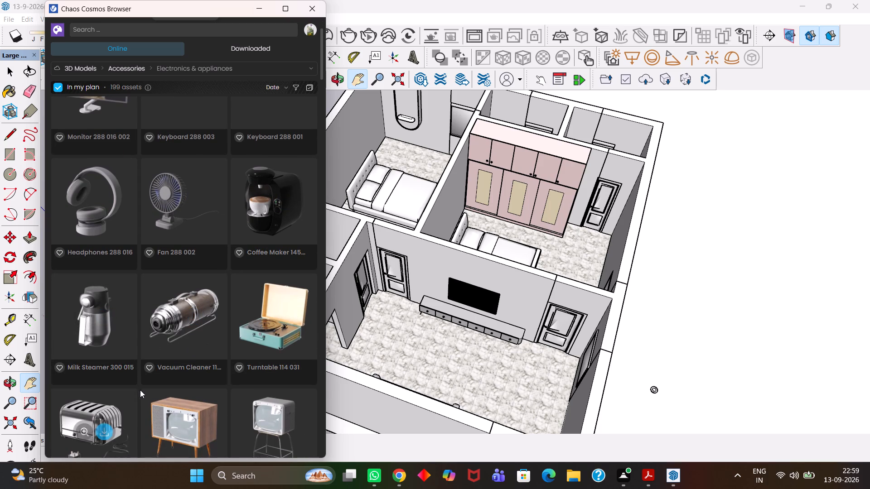
scroll(140, 390, "down", 2)
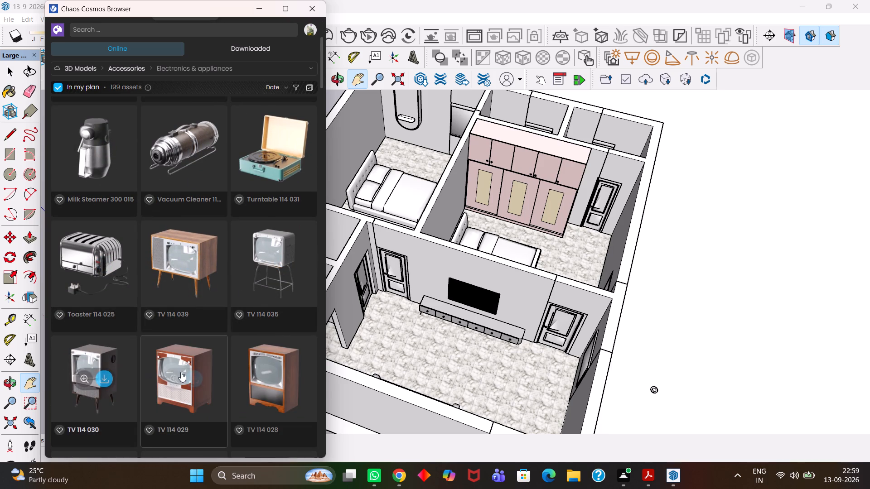
scroll(245, 364, "down", 3)
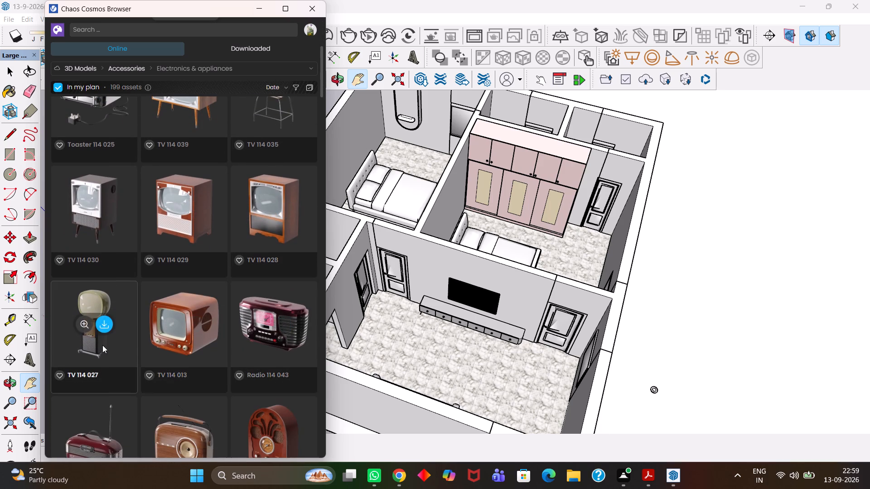
scroll(102, 345, "down", 3)
scroll(262, 283, "down", 2)
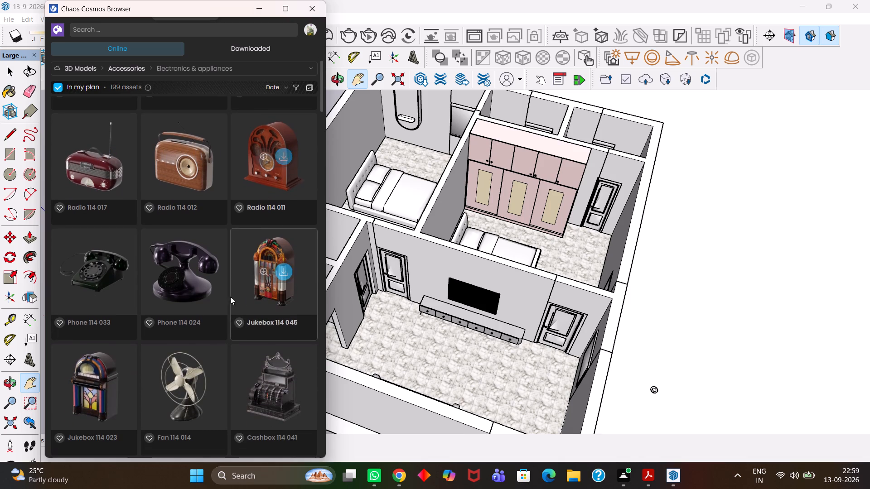
scroll(88, 280, "down", 2)
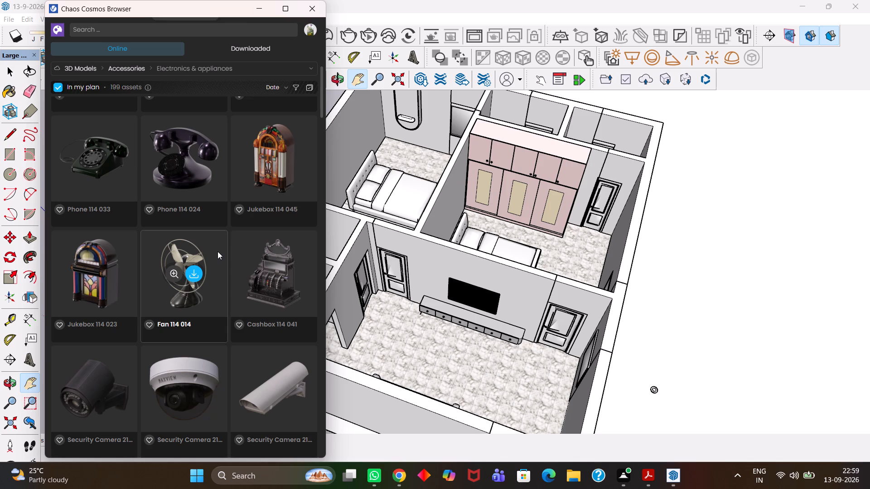
scroll(197, 252, "down", 3)
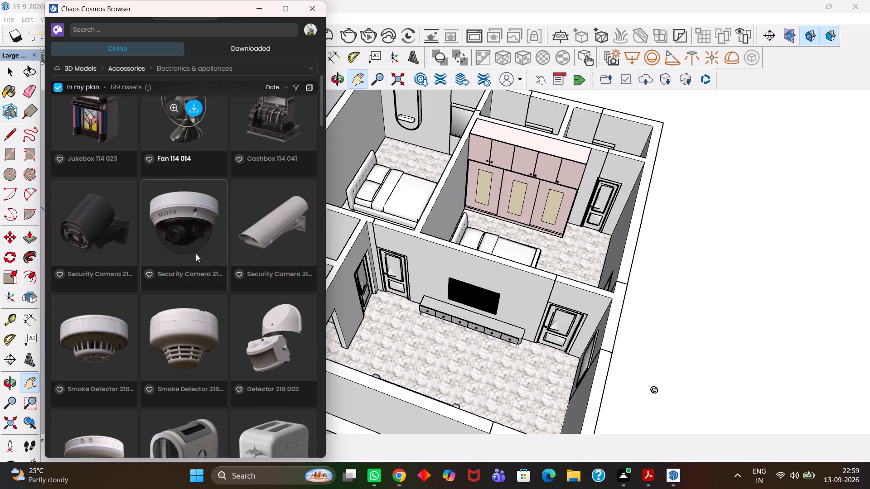
scroll(196, 254, "down", 7)
scroll(197, 254, "up", 2)
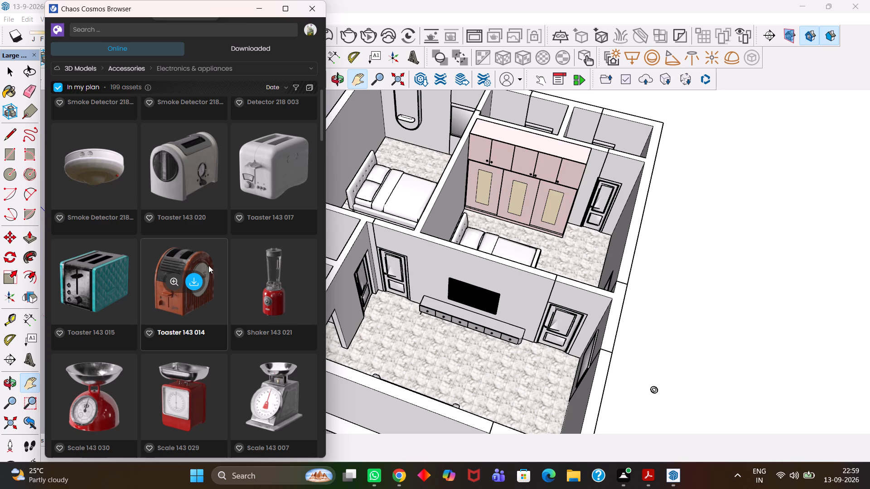
scroll(208, 265, "up", 1)
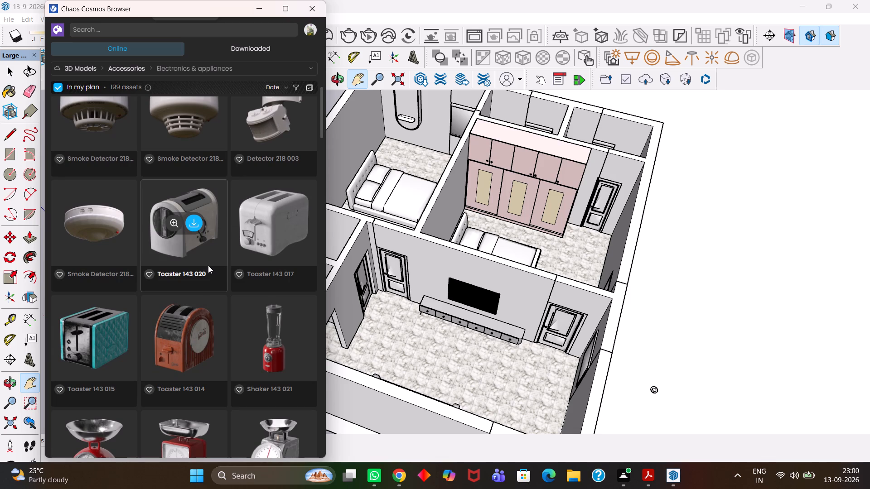
scroll(206, 221, "down", 10)
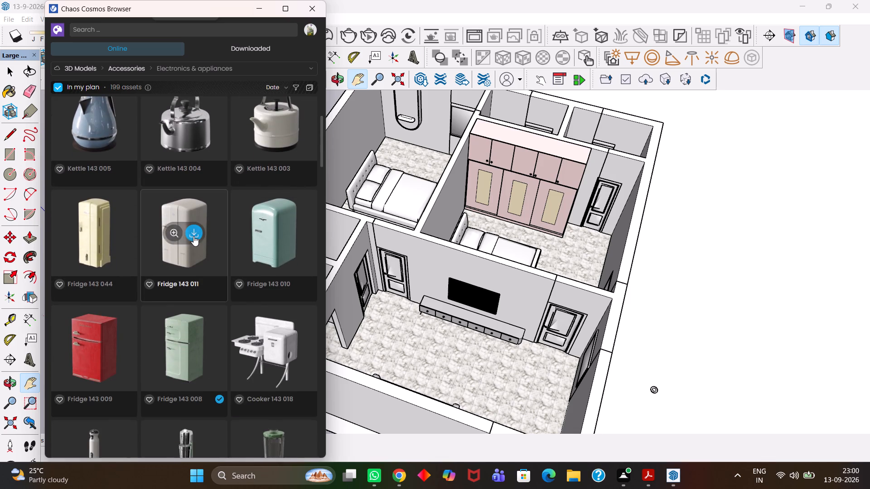
scroll(193, 236, "down", 6)
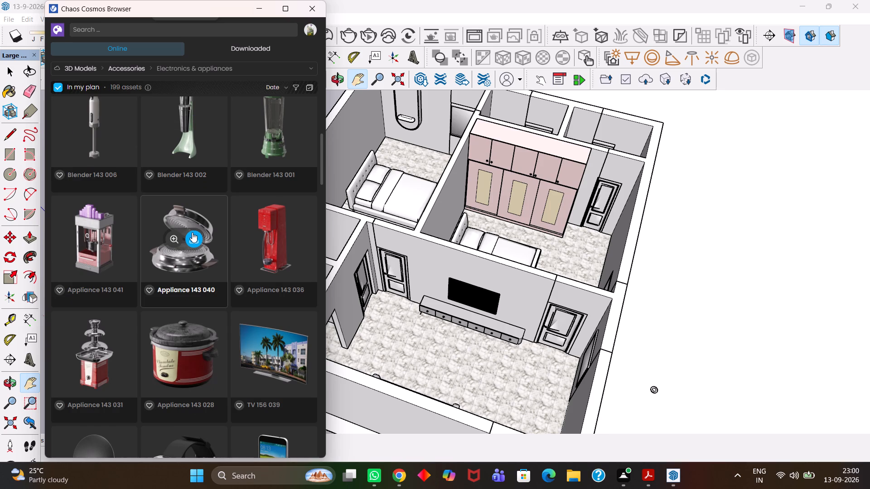
scroll(192, 235, "down", 9)
scroll(192, 236, "up", 2)
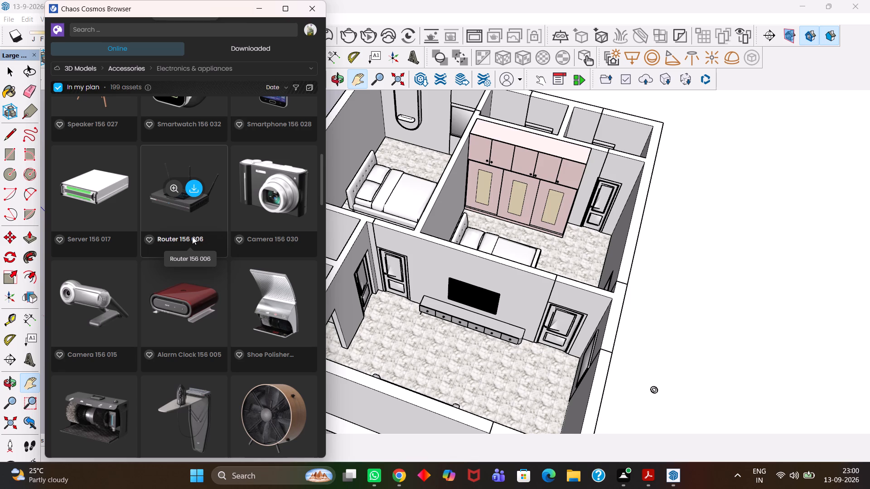
scroll(184, 239, "up", 1)
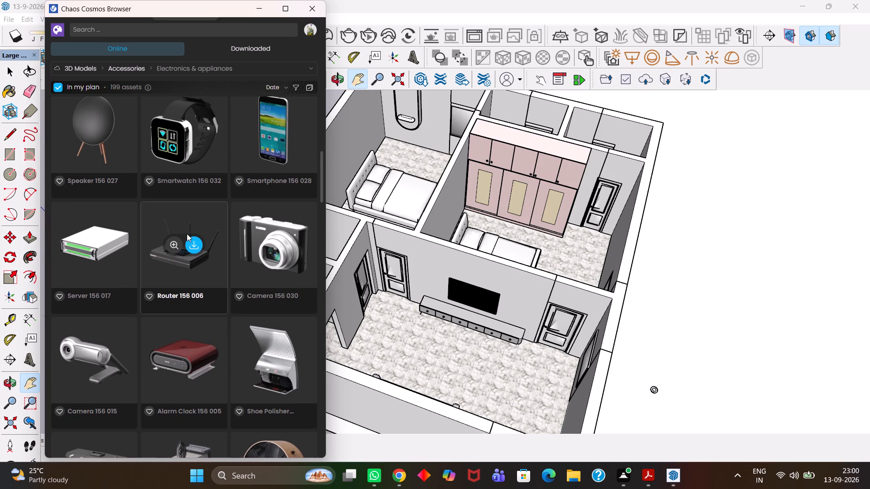
scroll(187, 234, "up", 2)
scroll(187, 234, "down", 5)
scroll(187, 234, "up", 1)
scroll(187, 234, "down", 3)
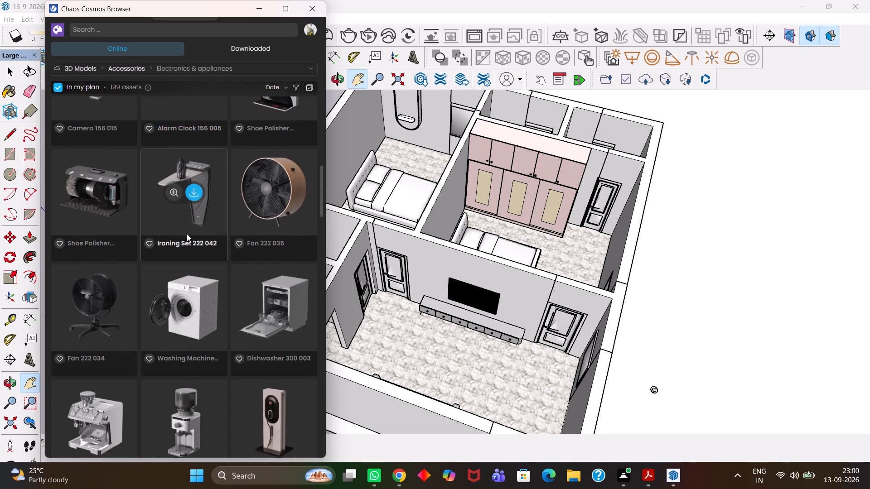
scroll(187, 234, "down", 9)
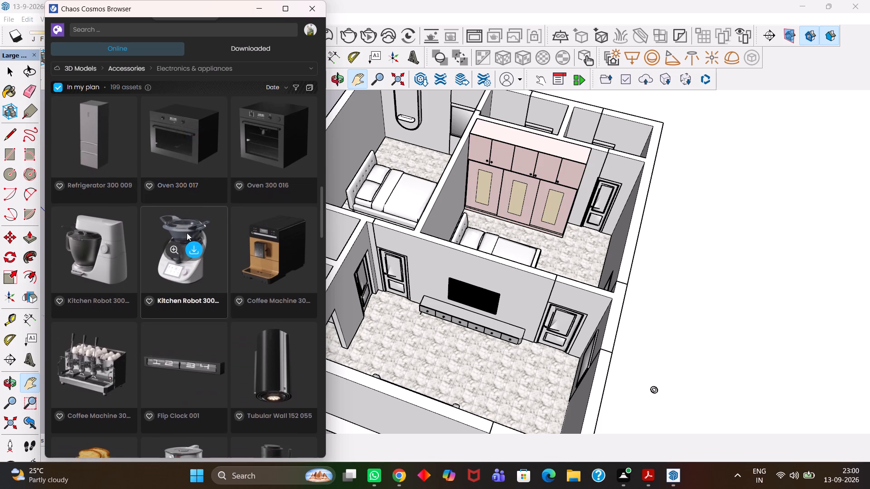
scroll(187, 232, "down", 2)
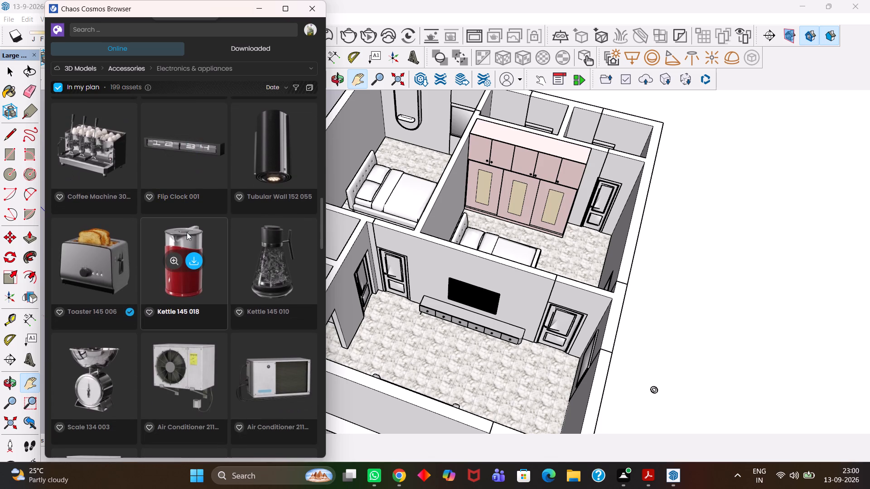
scroll(187, 232, "down", 1)
scroll(187, 232, "up", 2)
scroll(258, 220, "down", 2)
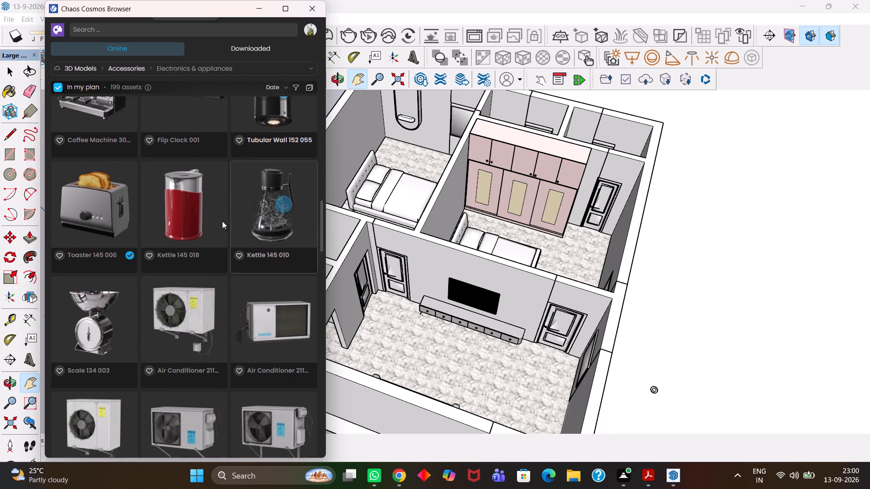
scroll(138, 235, "down", 3)
scroll(103, 220, "up", 3)
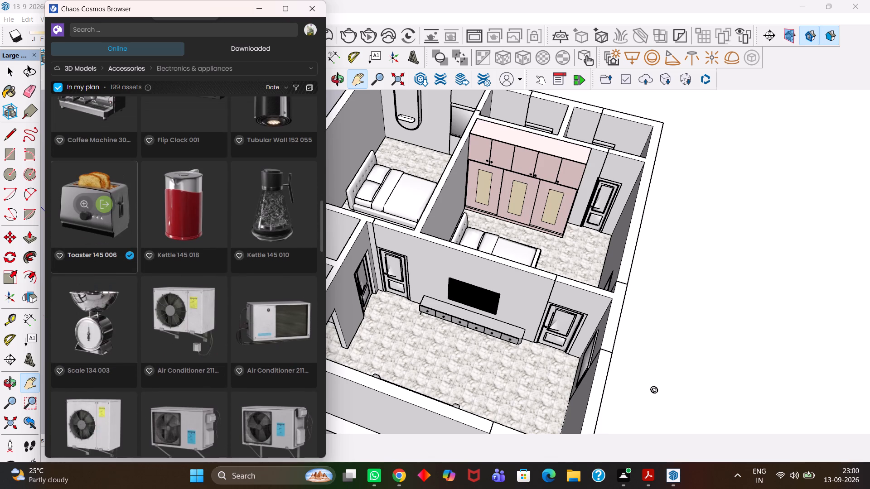
Import the Toaster 145 006 model and place one on the marble kitchen countertop near its far end.
scroll(109, 215, "up", 1)
left_click(103, 260)
double_click(103, 260)
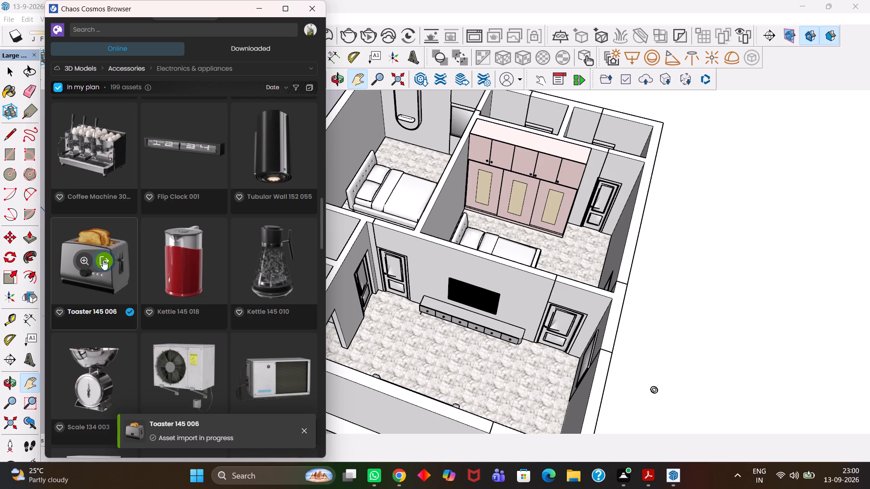
scroll(396, 209, "up", 3)
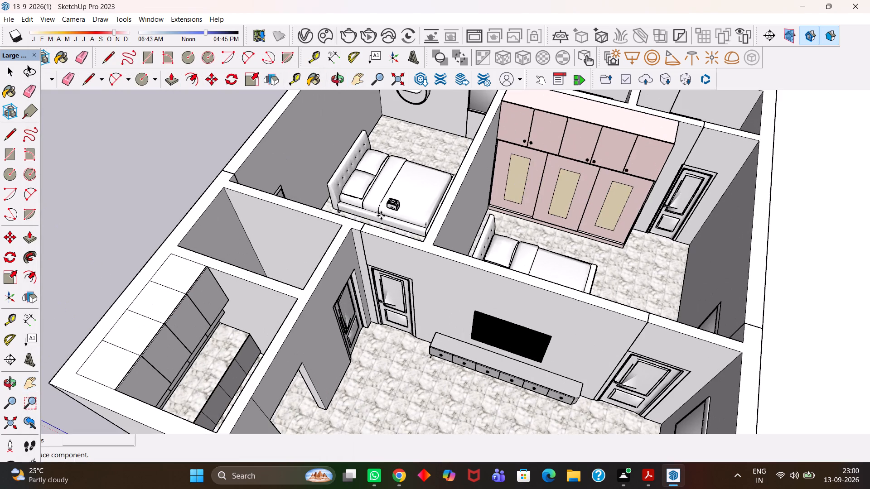
scroll(228, 342, "up", 12)
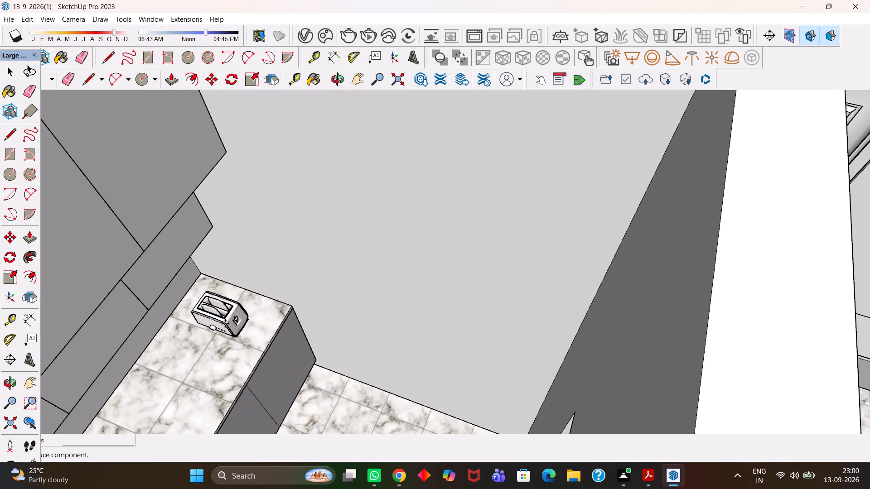
left_click(236, 321)
scroll(236, 322, "up", 4)
scroll(194, 341, "up", 5)
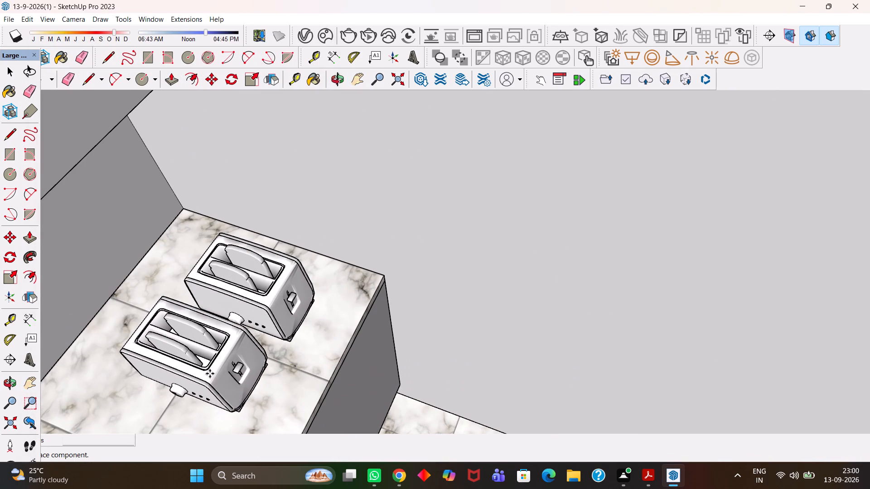
key("Escape")
Look through the Electronics & appliances models in the asset library for another appliance that suits the kitchen.
scroll(159, 232, "down", 5)
scroll(179, 223, "up", 2)
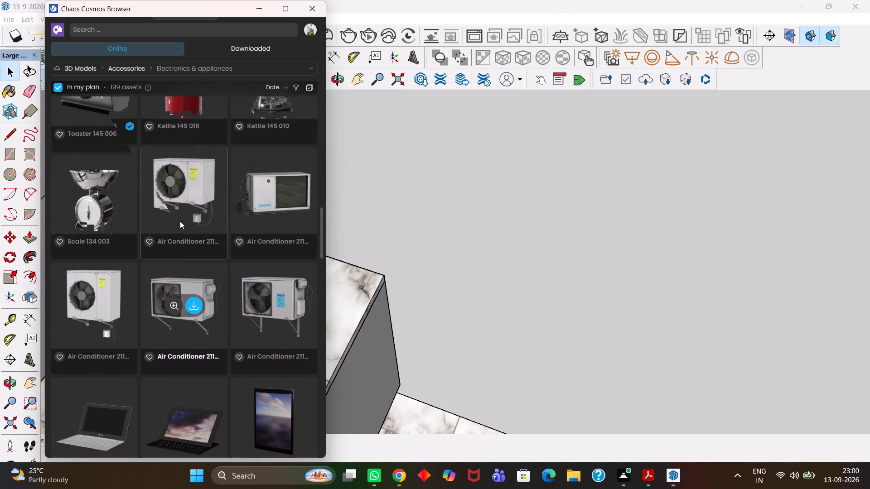
scroll(180, 221, "up", 3)
scroll(265, 259, "down", 3)
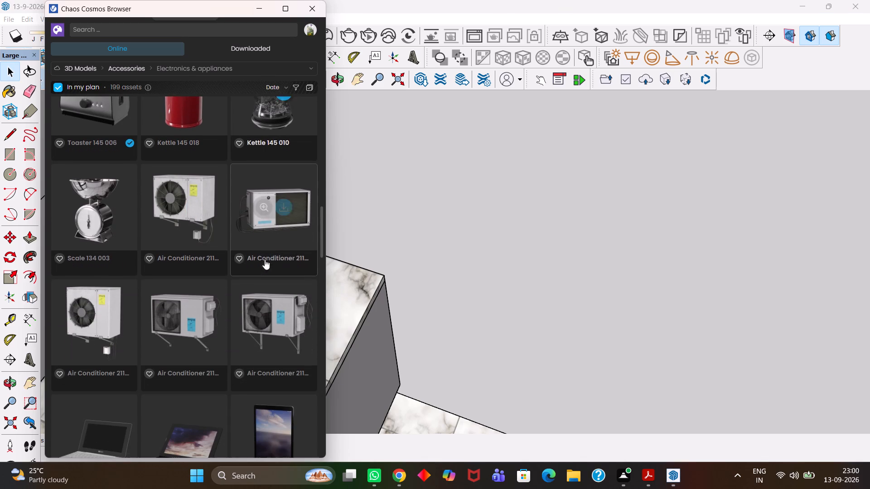
scroll(145, 283, "down", 6)
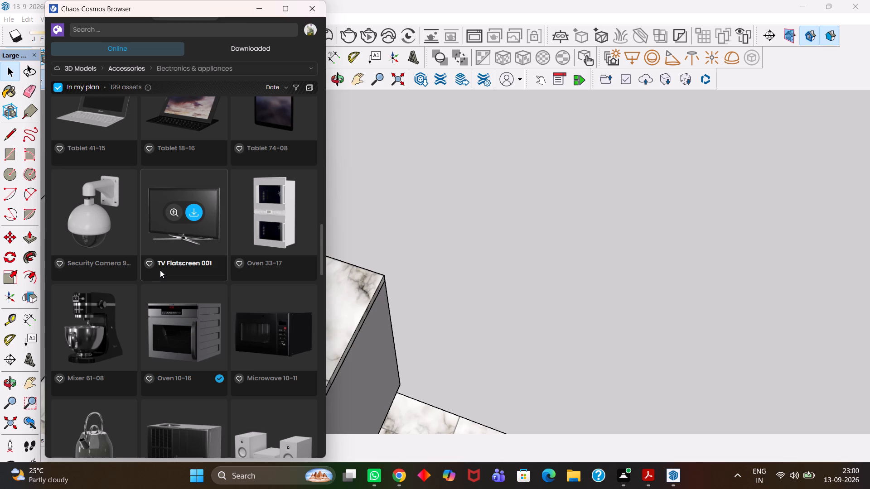
scroll(160, 270, "down", 10)
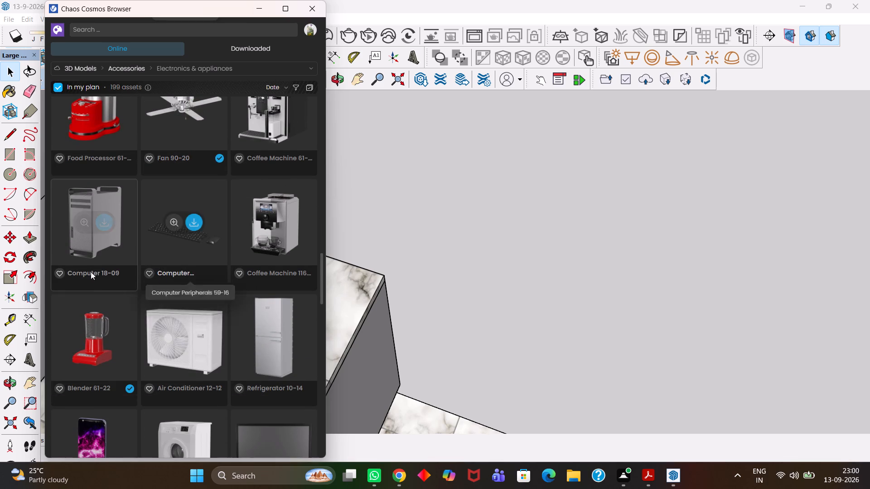
scroll(106, 244, "down", 3)
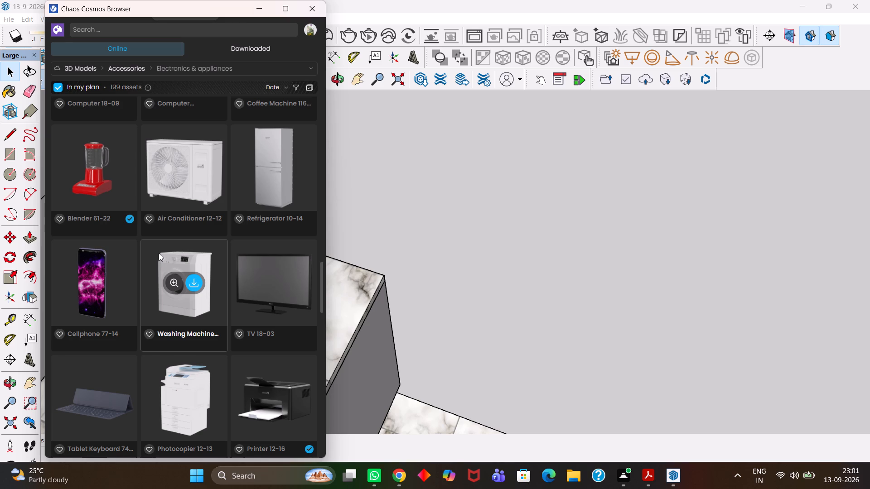
scroll(159, 253, "down", 3)
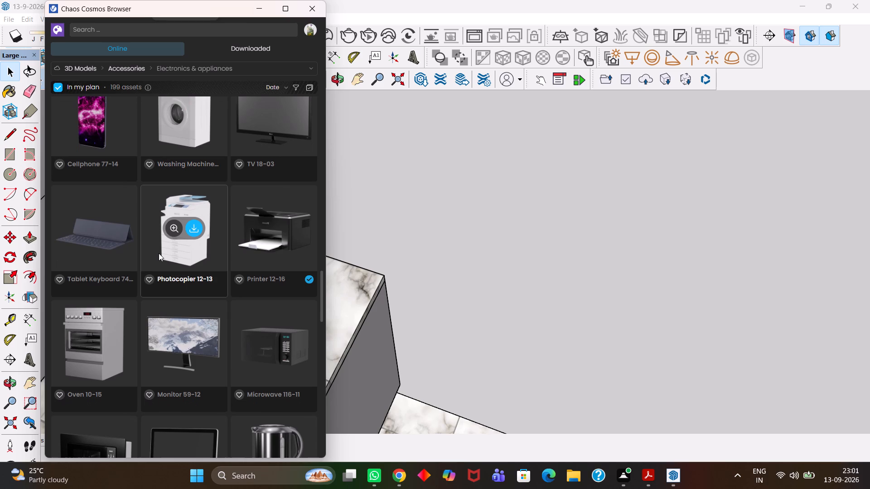
scroll(159, 253, "down", 2)
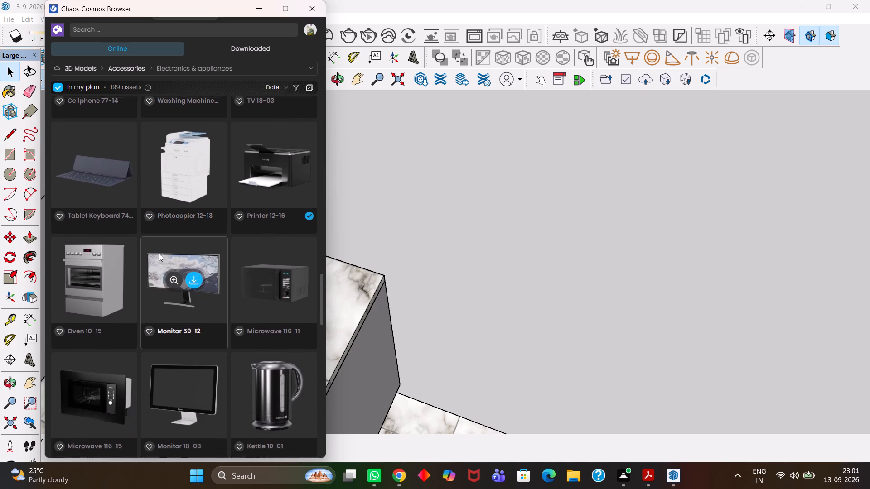
scroll(159, 253, "down", 1)
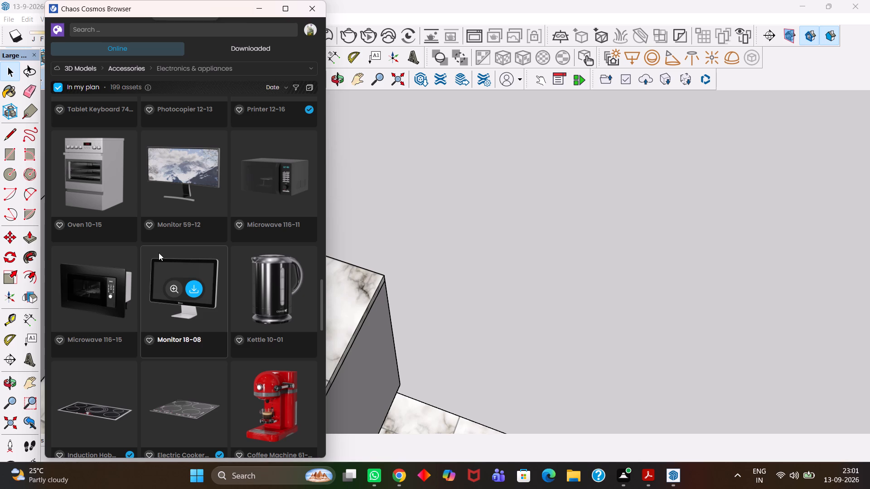
scroll(178, 259, "down", 3)
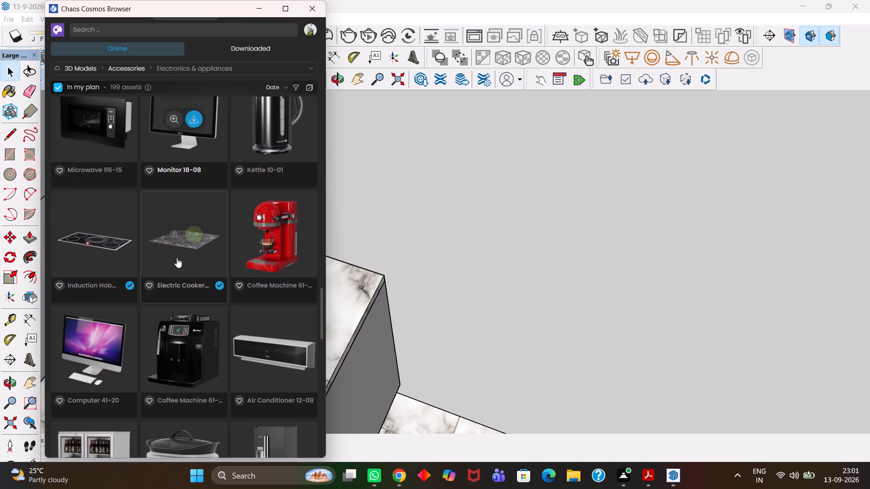
scroll(175, 259, "down", 5)
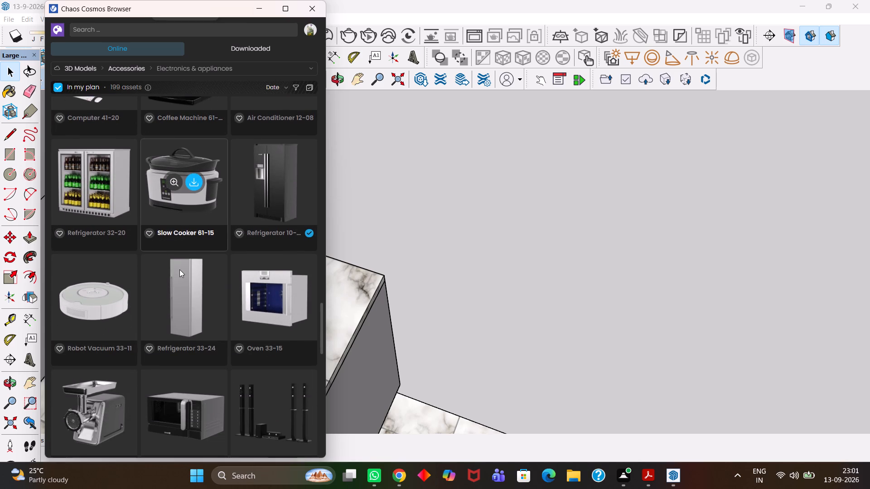
scroll(179, 269, "down", 1)
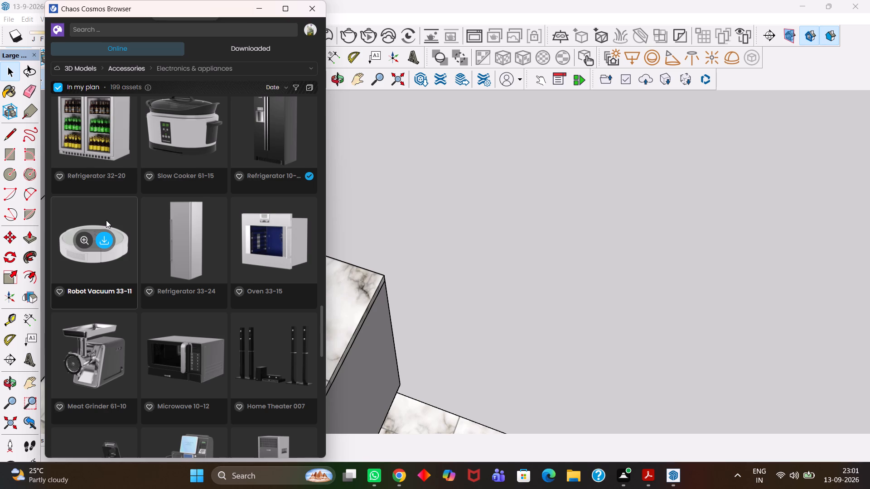
scroll(106, 220, "down", 1)
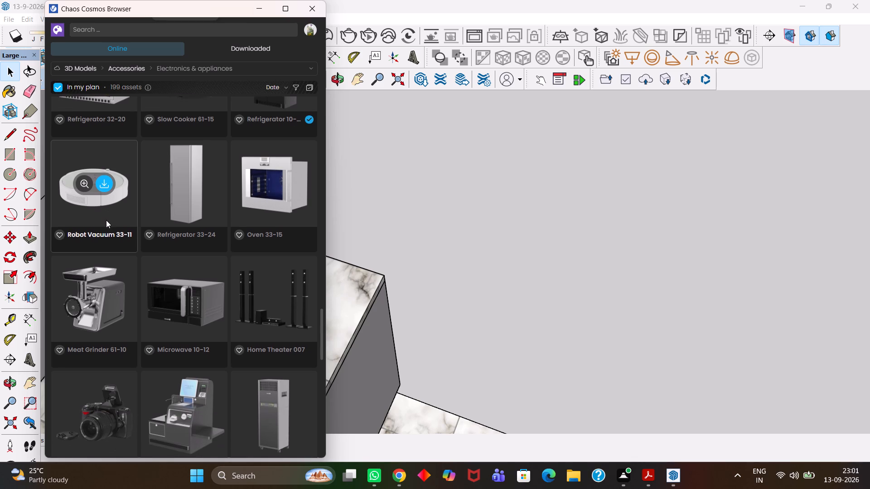
scroll(106, 220, "down", 3)
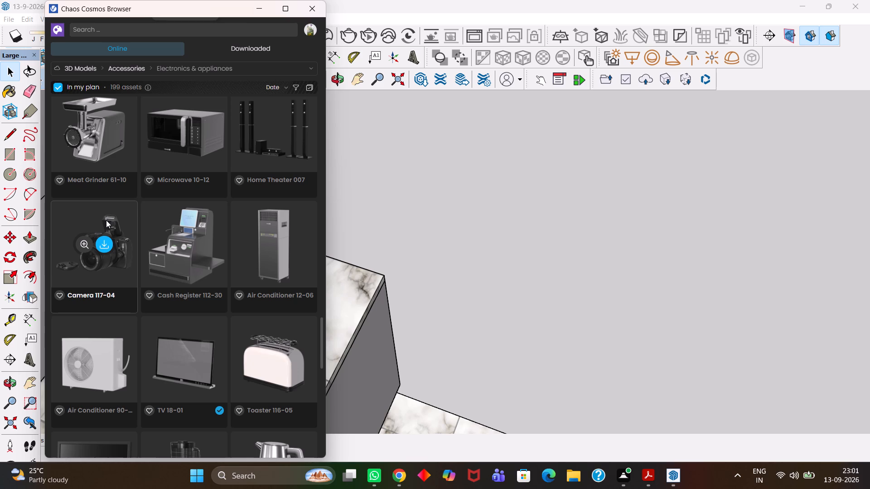
scroll(106, 220, "down", 1)
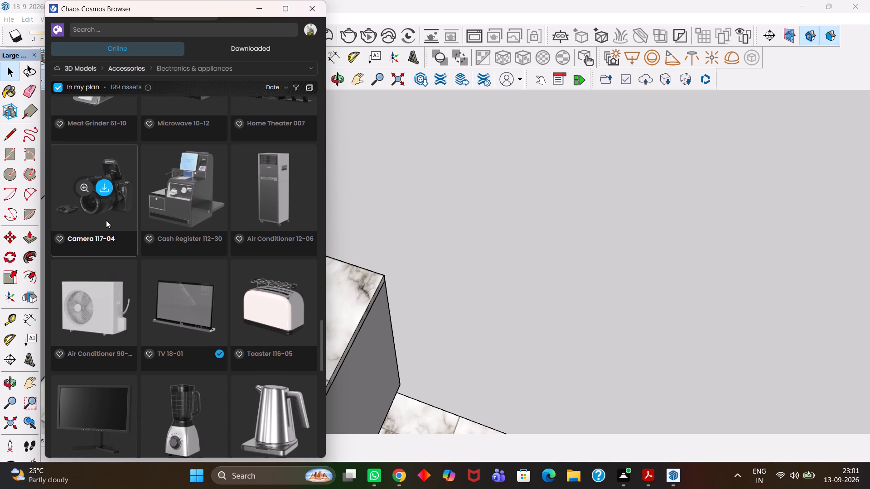
scroll(106, 220, "down", 2)
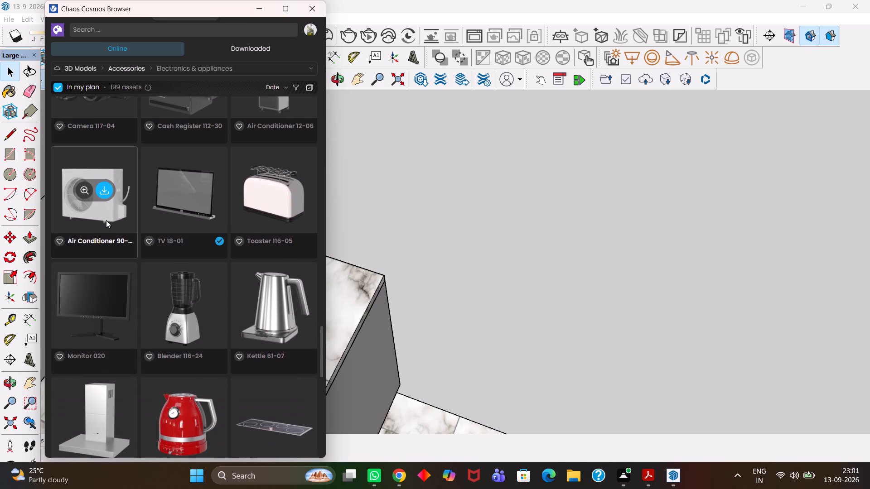
scroll(106, 220, "down", 1)
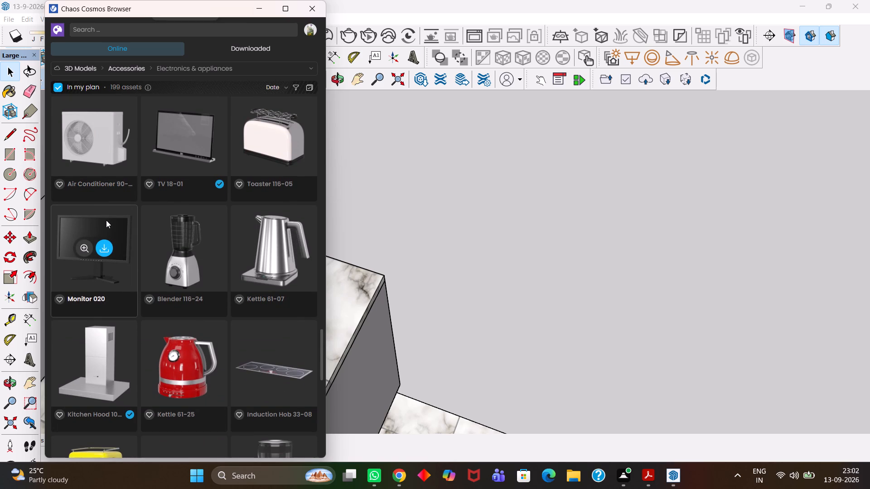
scroll(106, 220, "down", 1)
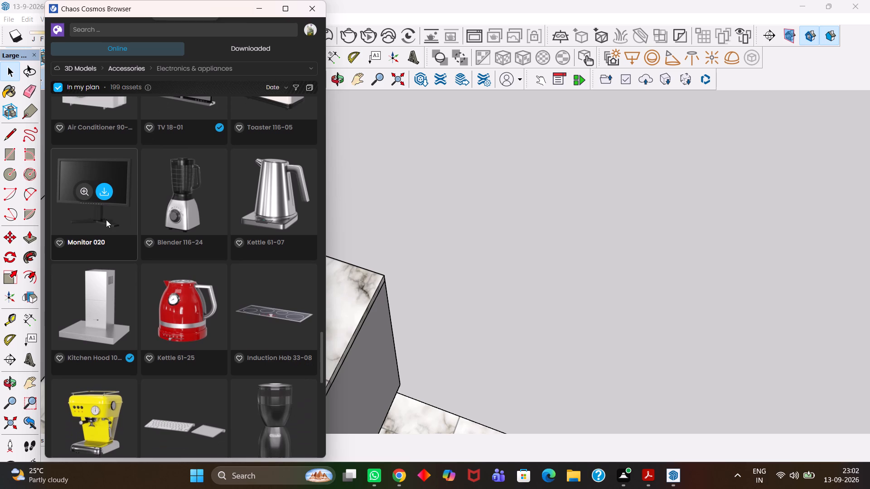
scroll(106, 219, "down", 1)
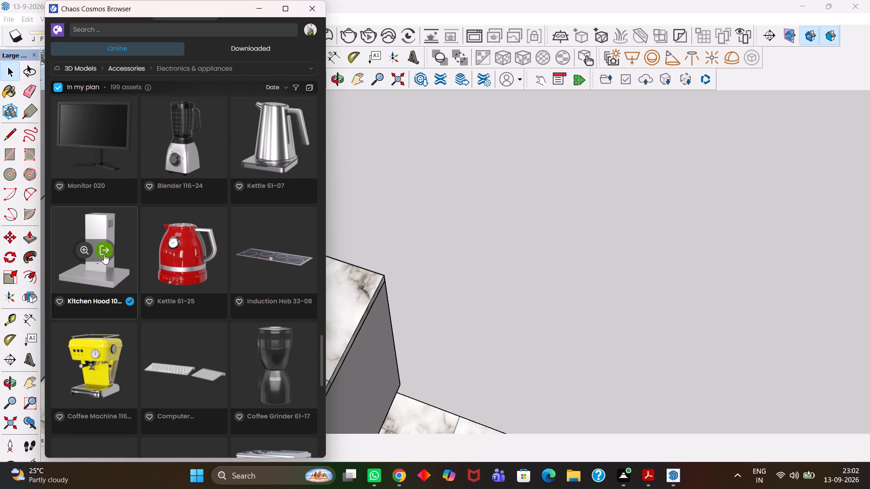
Import the downloaded Kitchen Hood model and place one on the marble kitchen countertop, away from the toaster.
double_click(103, 252)
scroll(255, 235, "down", 4)
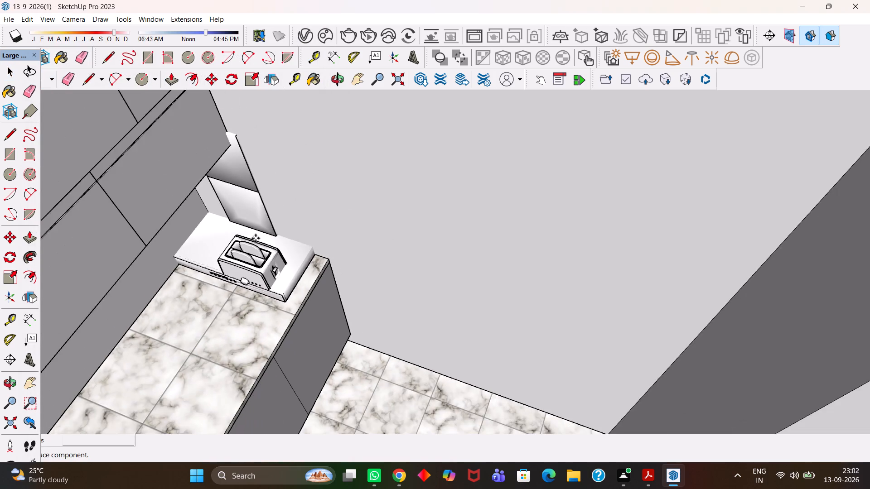
scroll(256, 238, "down", 10)
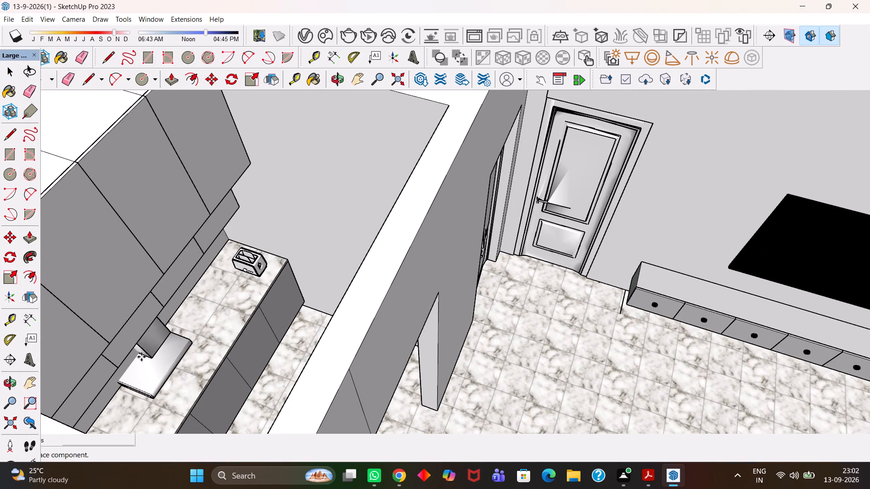
left_click(170, 384)
scroll(184, 374, "up", 4)
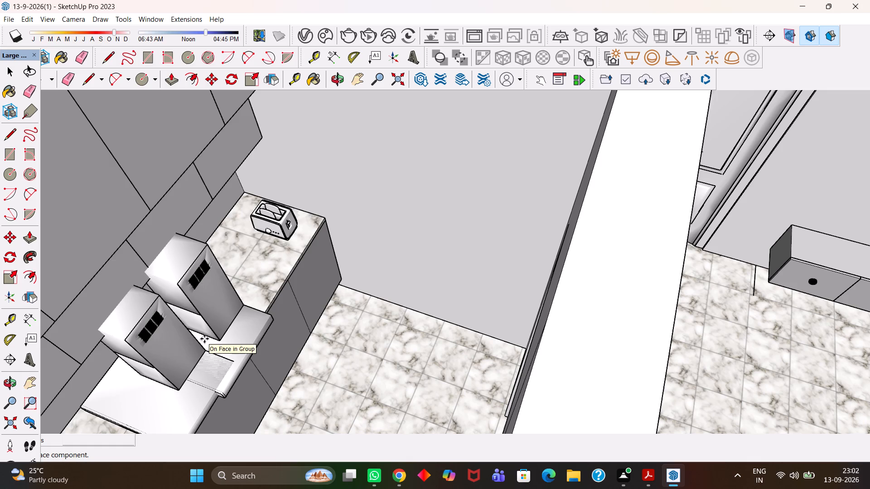
key("Escape")
scroll(204, 339, "up", 2)
left_click(257, 7)
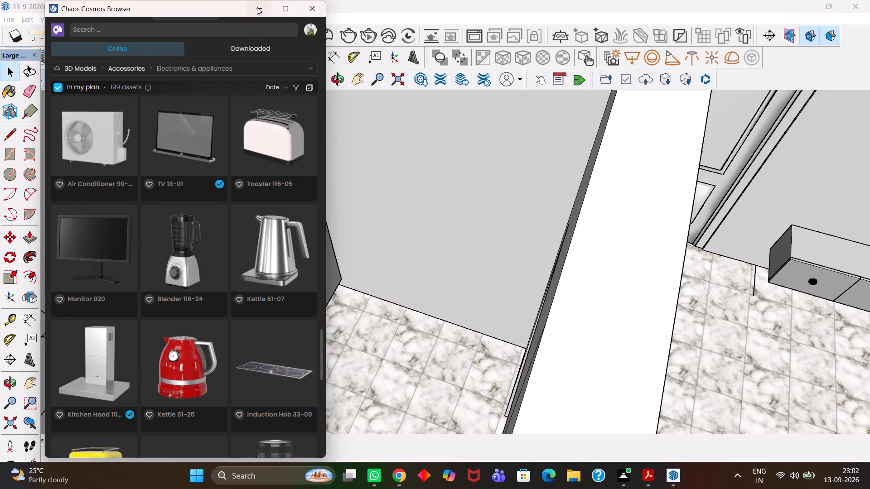
Rotate the kitchen hood 90 degrees in the countertop plane so its back is parallel to the wall.
scroll(229, 395, "up", 3)
middle_click_drag(223, 375, 205, 377)
scroll(205, 377, "up", 2)
key("h")
left_click_drag(183, 338, 334, 338)
middle_click_drag(321, 346, 202, 374)
scroll(234, 361, "up", 1)
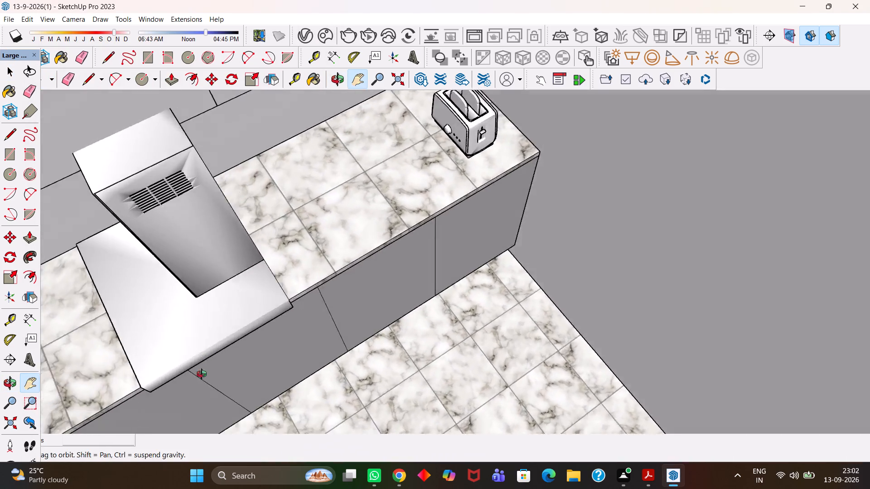
scroll(202, 374, "up", 1)
middle_click_drag(202, 374, 116, 401)
middle_click_drag(274, 209, 223, 196)
scroll(220, 192, "down", 1)
left_click_drag(212, 176, 303, 281)
middle_click_drag(253, 292, 441, 169)
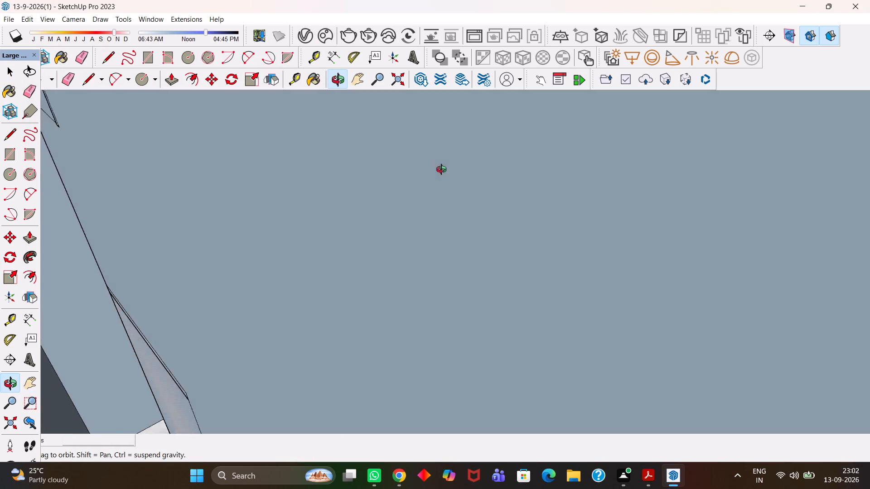
middle_click_drag(441, 169, 401, 264)
scroll(401, 264, "up", 3)
scroll(347, 274, "down", 3)
key("h")
left_click_drag(317, 282, 377, 243)
middle_click_drag(388, 289, 354, 284)
scroll(388, 289, "up", 1)
scroll(346, 284, "down", 3)
key("space")
left_click(347, 297)
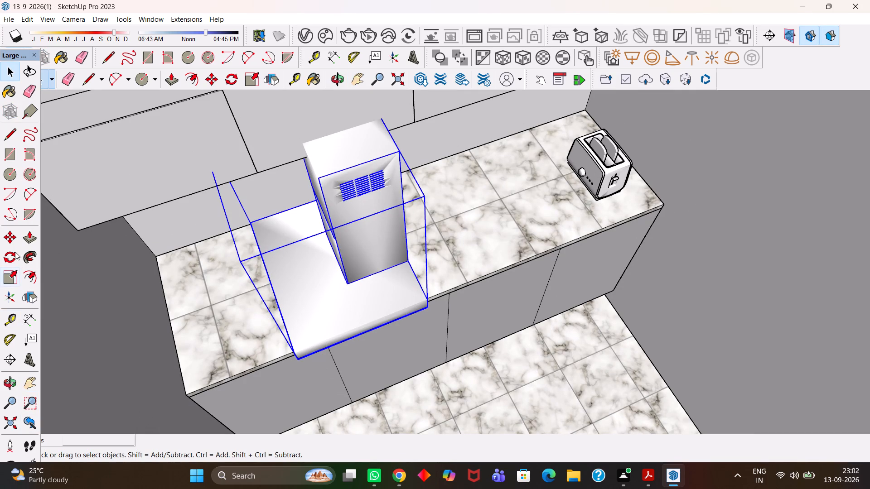
left_click(12, 262)
left_click(430, 251)
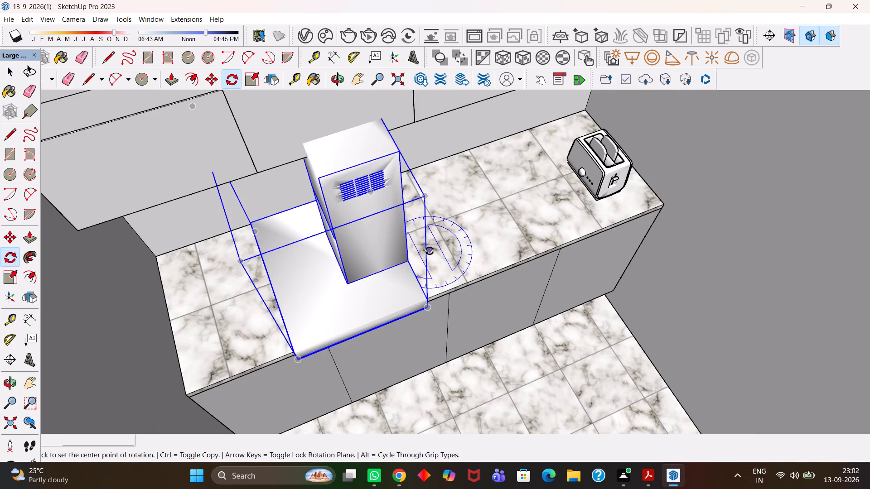
left_click(440, 275)
left_click(455, 238)
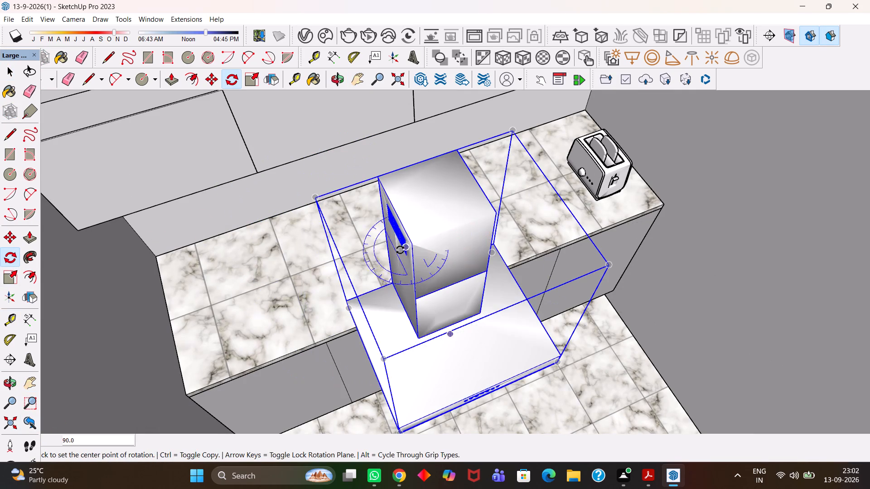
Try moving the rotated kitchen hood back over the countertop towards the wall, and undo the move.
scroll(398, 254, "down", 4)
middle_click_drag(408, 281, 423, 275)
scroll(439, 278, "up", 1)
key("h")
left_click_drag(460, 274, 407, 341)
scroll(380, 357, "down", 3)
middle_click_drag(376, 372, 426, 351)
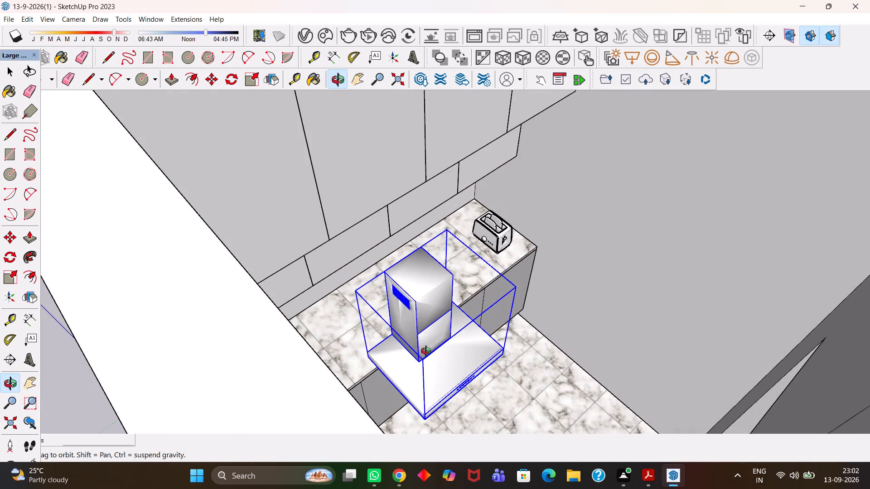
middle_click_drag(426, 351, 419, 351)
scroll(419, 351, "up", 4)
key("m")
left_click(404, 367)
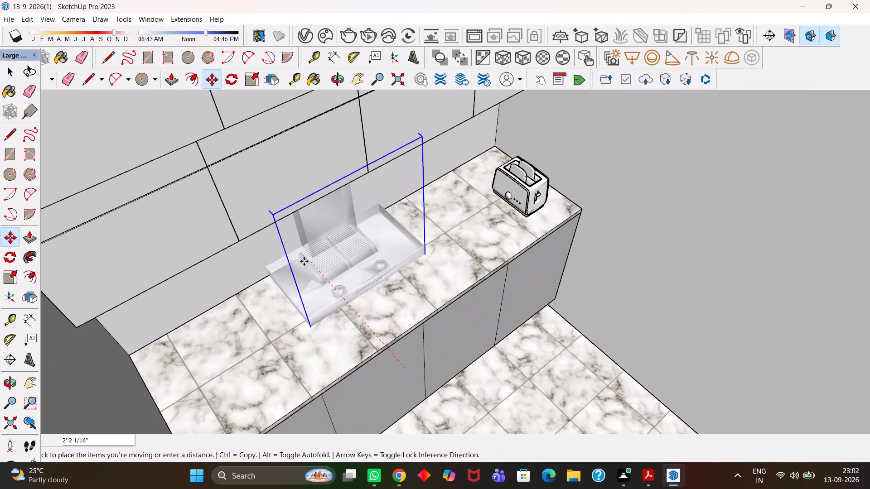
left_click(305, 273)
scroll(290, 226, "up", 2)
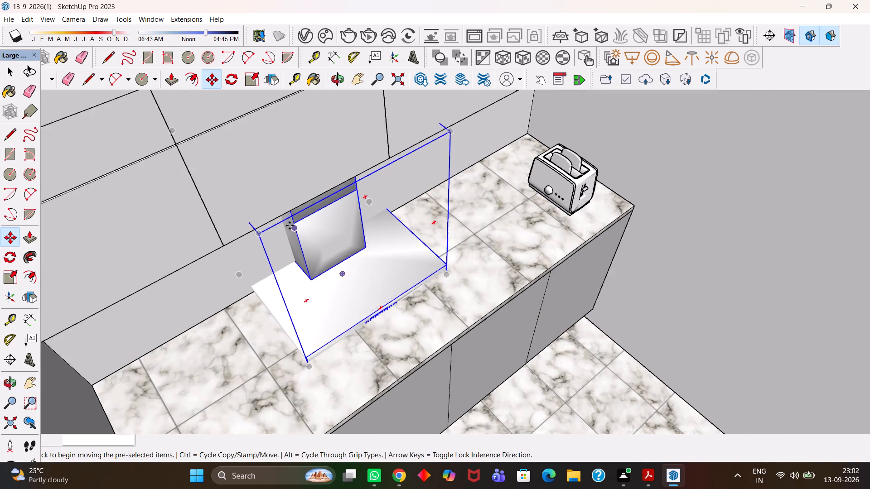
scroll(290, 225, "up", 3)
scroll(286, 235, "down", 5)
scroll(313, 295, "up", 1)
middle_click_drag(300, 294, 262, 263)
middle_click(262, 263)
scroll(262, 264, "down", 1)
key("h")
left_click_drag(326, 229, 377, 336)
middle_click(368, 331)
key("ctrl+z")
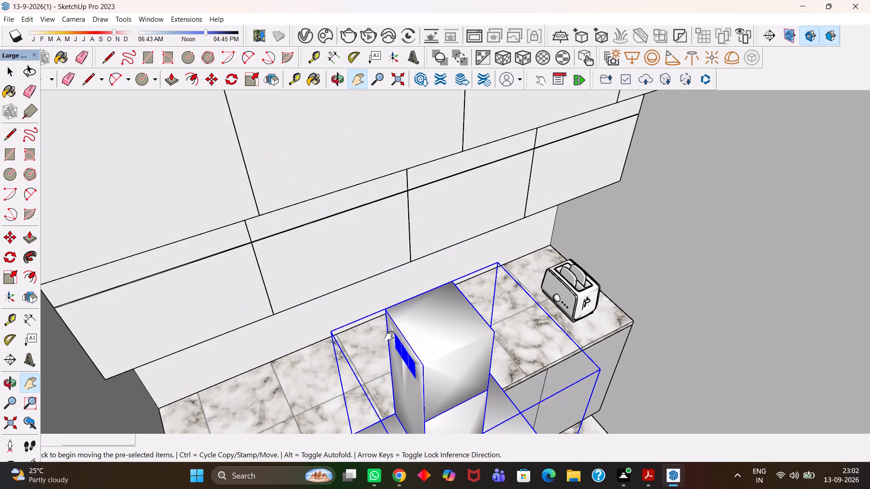
Move the kitchen hood by its corner about 2' 4" back over the countertop, beneath the wall cabinets.
key("m")
scroll(400, 345, "down", 5)
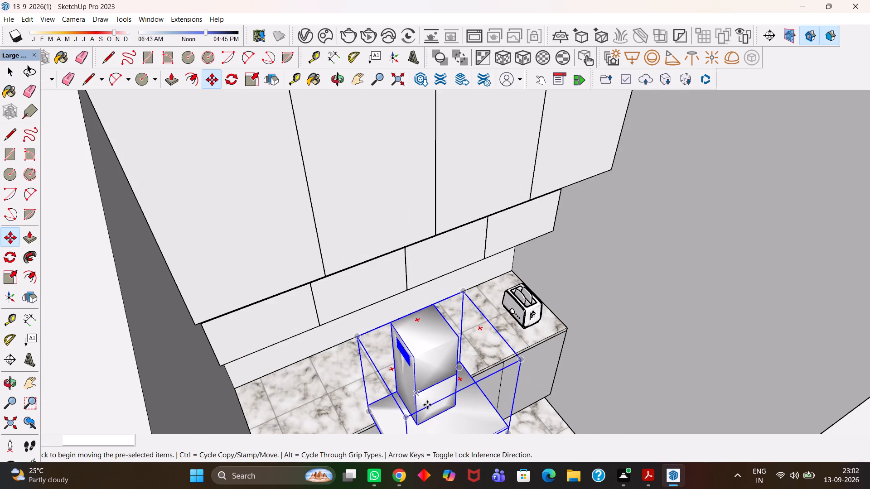
left_click_drag(407, 416, 407, 410)
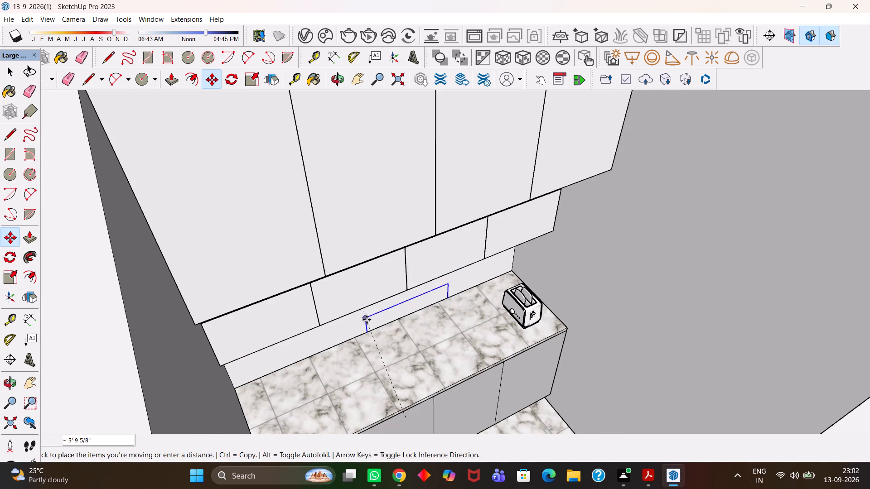
left_click(360, 312)
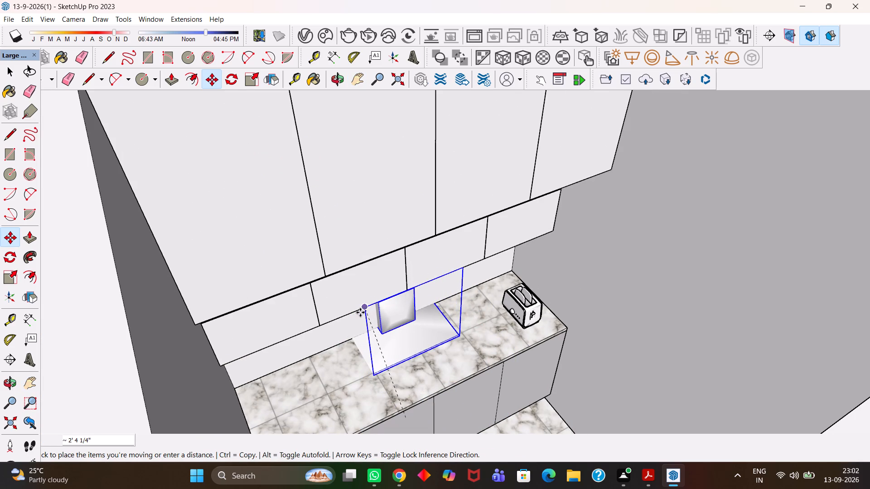
middle_click_drag(381, 330, 331, 363)
scroll(331, 363, "up", 3)
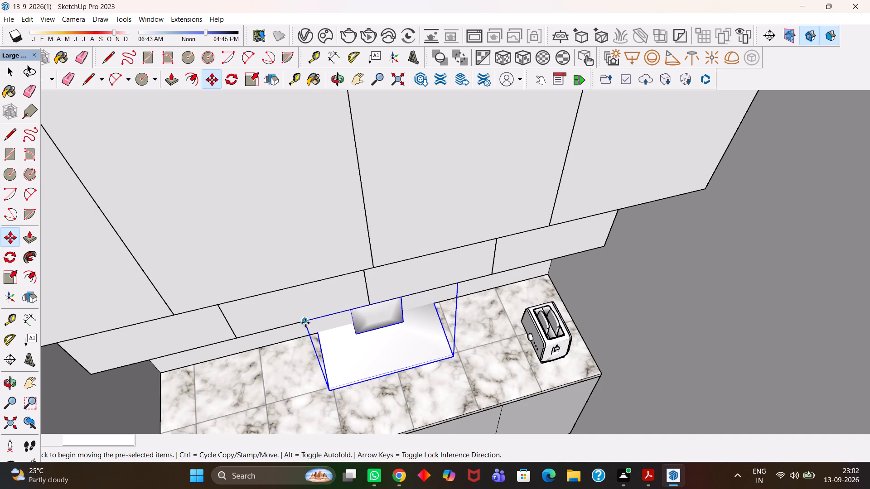
Delete the kitchen hood placed over the marble countertop beneath the wall cabinets, leaving nothing selected.
key("Delete")
key("h")
scroll(387, 337, "down", 5)
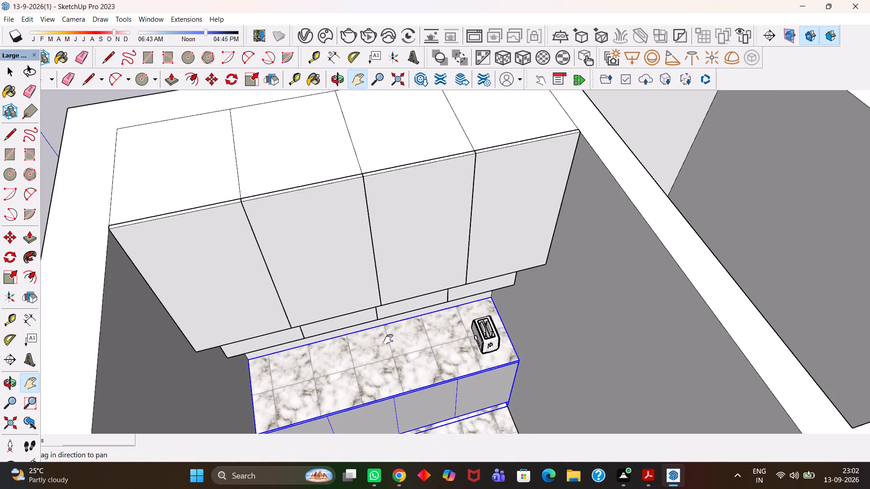
scroll(388, 339, "down", 6)
scroll(420, 336, "up", 1)
middle_click_drag(414, 341, 396, 344)
scroll(391, 345, "down", 3)
key("space")
left_click(370, 190)
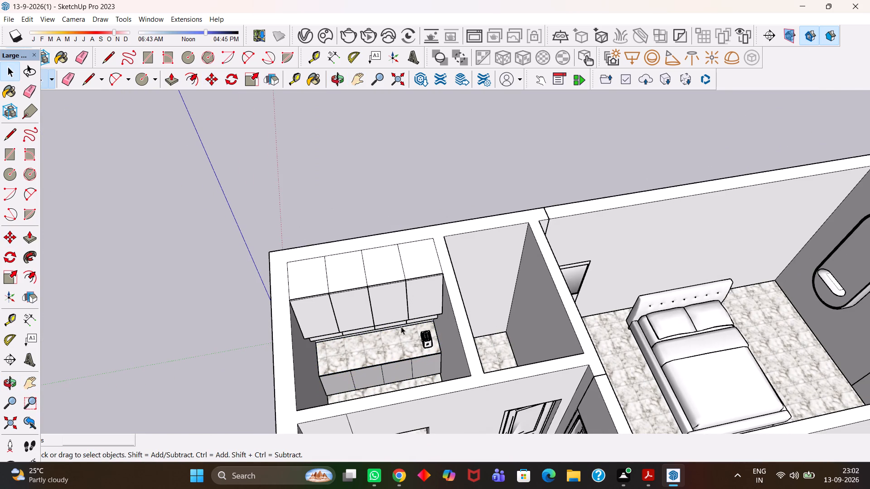
Examine the marble countertop and the space beneath the wall cabinets from closer angles.
scroll(401, 326, "up", 13)
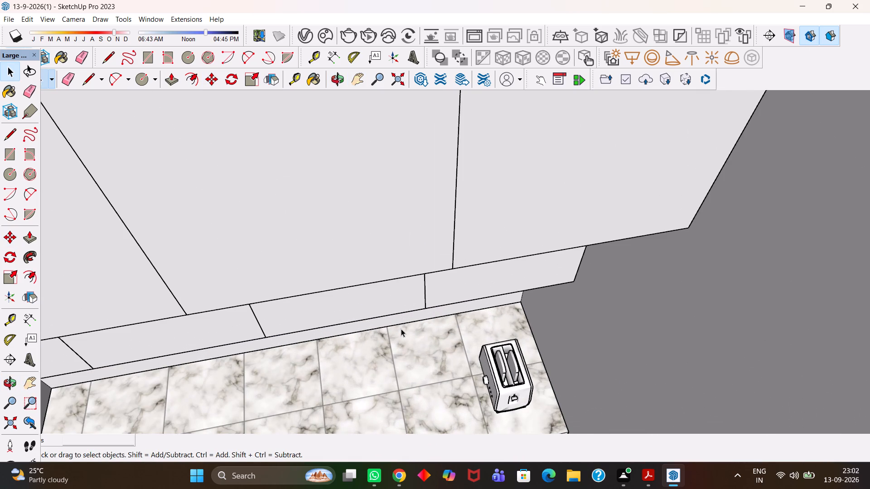
scroll(401, 328, "down", 5)
scroll(426, 340, "up", 1)
middle_click_drag(393, 341, 366, 334)
scroll(366, 334, "down", 3)
middle_click_drag(378, 350, 379, 354)
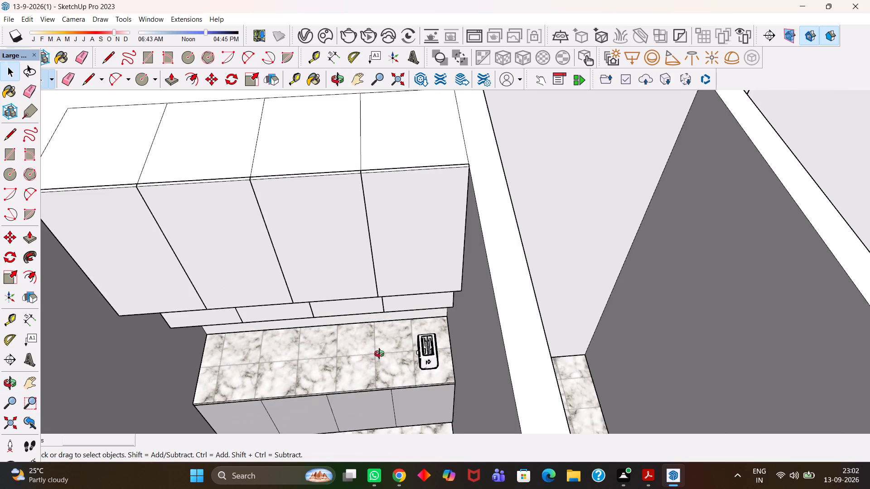
middle_click_drag(379, 354, 358, 356)
scroll(375, 355, "up", 3)
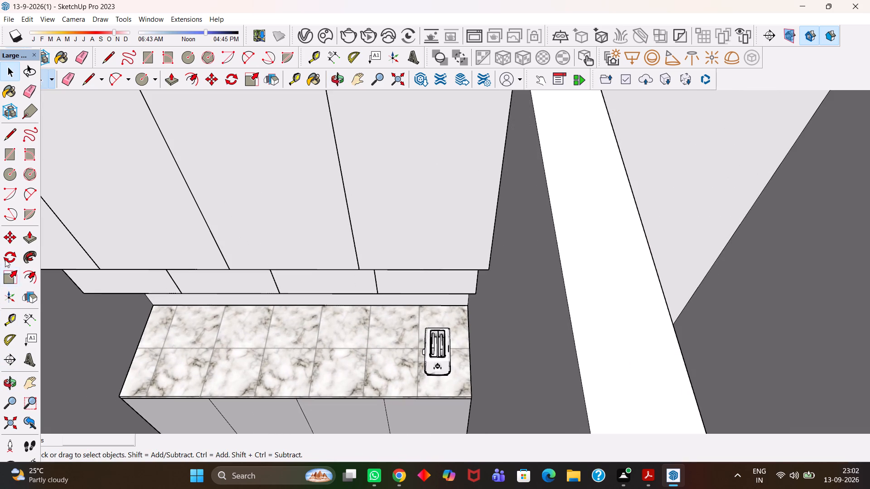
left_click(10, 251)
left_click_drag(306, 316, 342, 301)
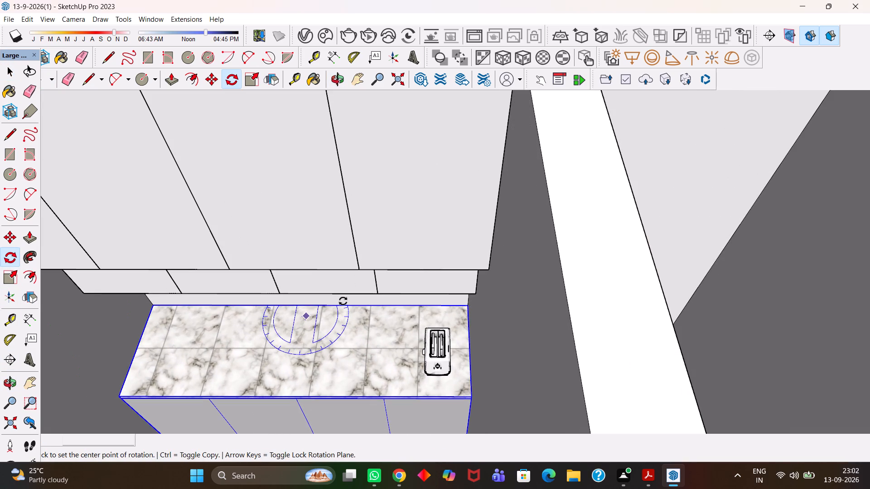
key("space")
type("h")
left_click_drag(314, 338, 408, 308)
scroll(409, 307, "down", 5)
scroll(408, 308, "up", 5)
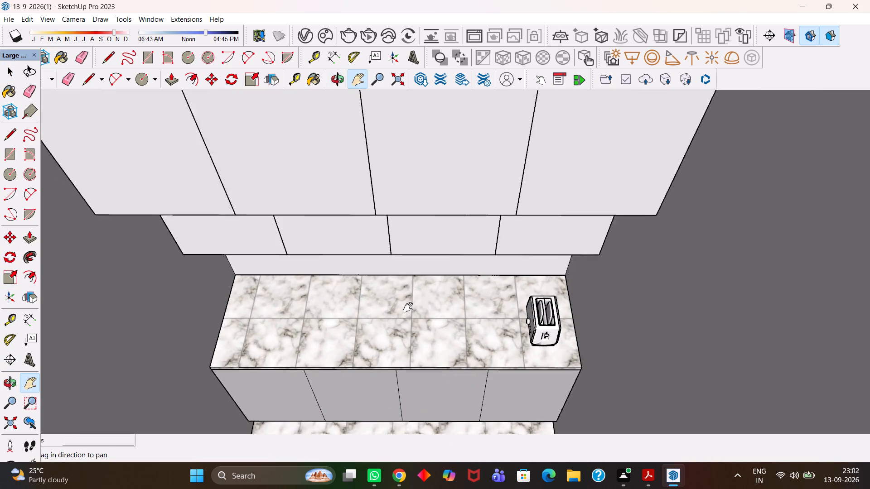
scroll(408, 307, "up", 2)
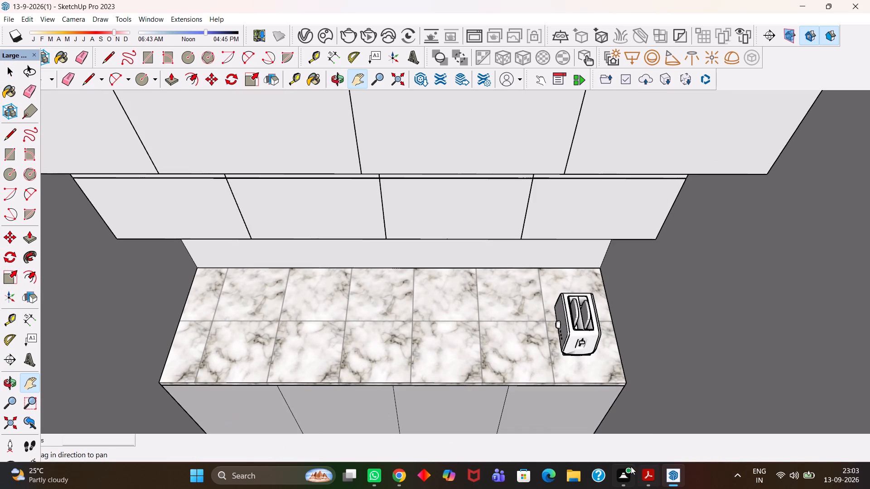
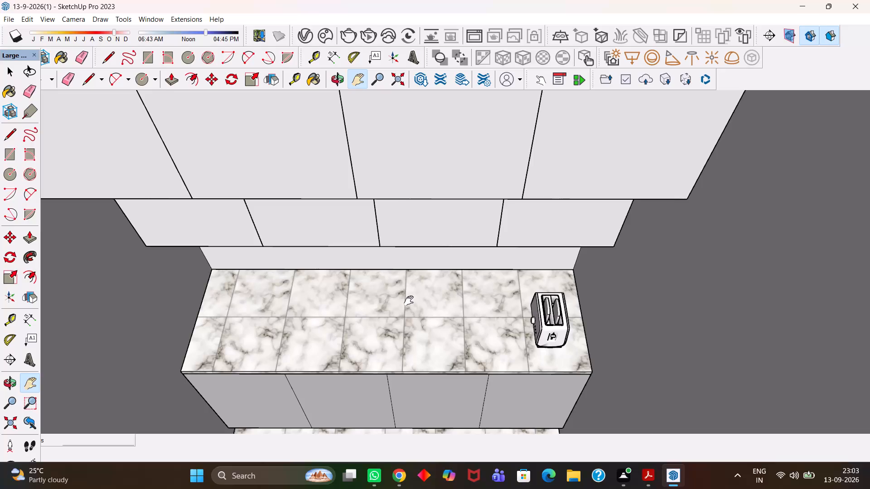
Examine the marble countertop with the toaster, the base cabinets and the wall cabinets in the kitchen.
scroll(406, 292, "up", 3)
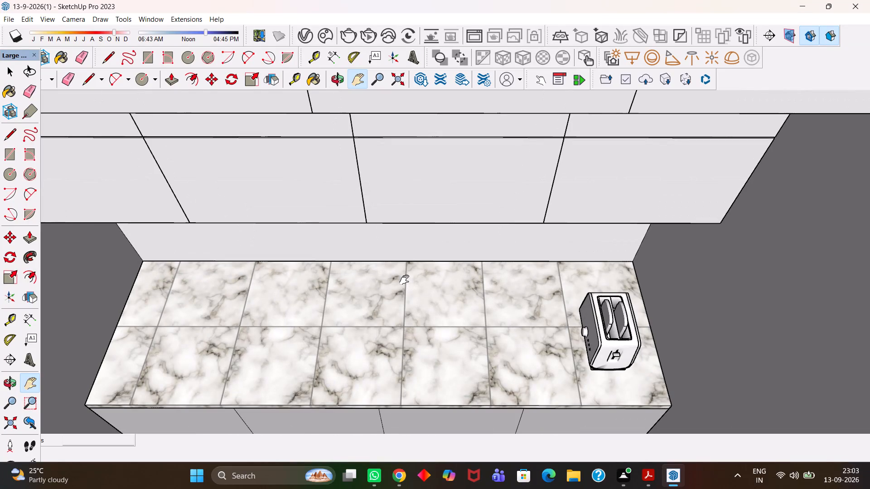
scroll(403, 276, "up", 4)
scroll(403, 276, "down", 12)
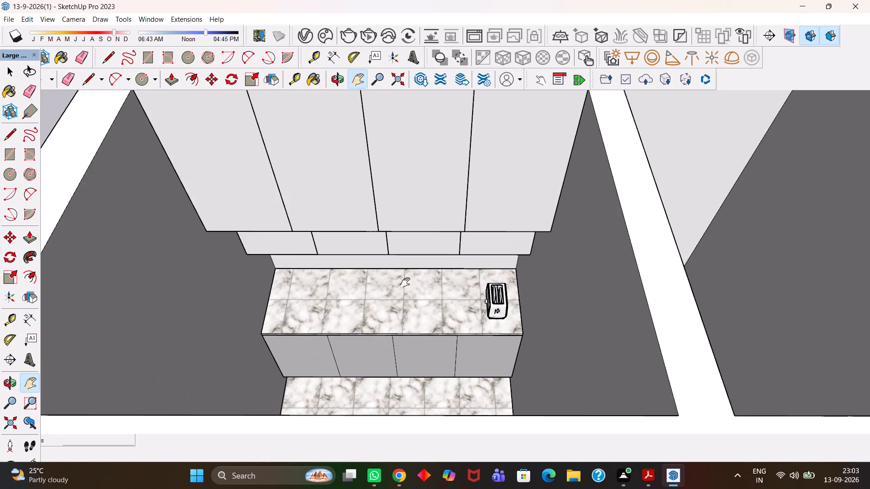
scroll(408, 304, "up", 4)
middle_click_drag(408, 304, 408, 329)
scroll(408, 329, "down", 3)
key("space")
left_click(408, 329)
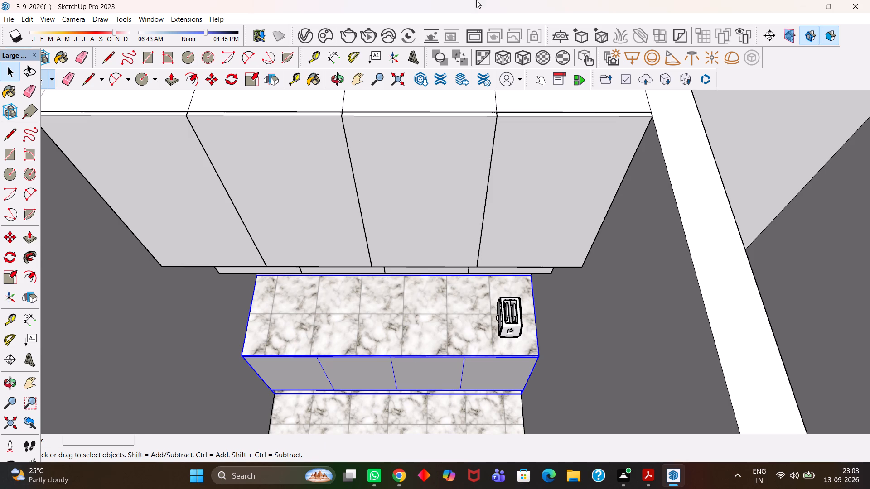
key("h")
scroll(354, 331, "down", 8)
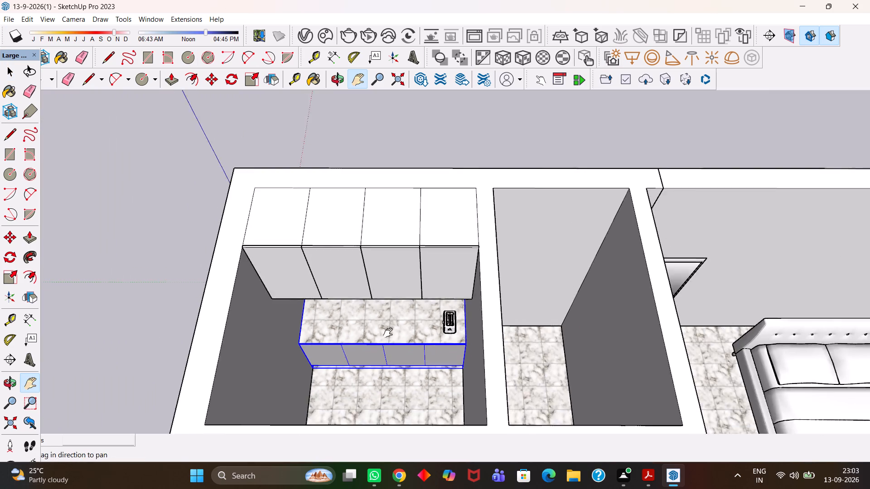
scroll(388, 333, "down", 3)
scroll(378, 354, "up", 13)
middle_click_drag(368, 339, 369, 294)
middle_click_drag(382, 335, 414, 390)
scroll(410, 380, "down", 8)
scroll(420, 379, "up", 2)
middle_click_drag(420, 379, 396, 329)
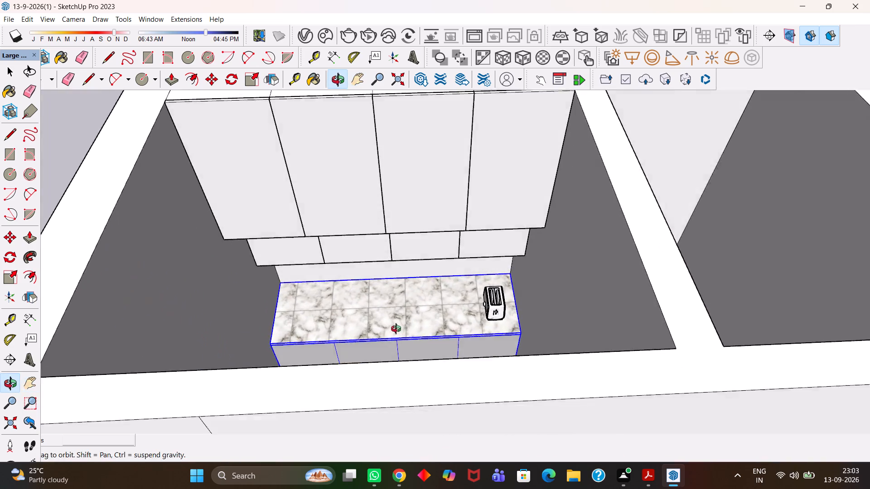
middle_click_drag(396, 329, 393, 321)
scroll(396, 329, "up", 4)
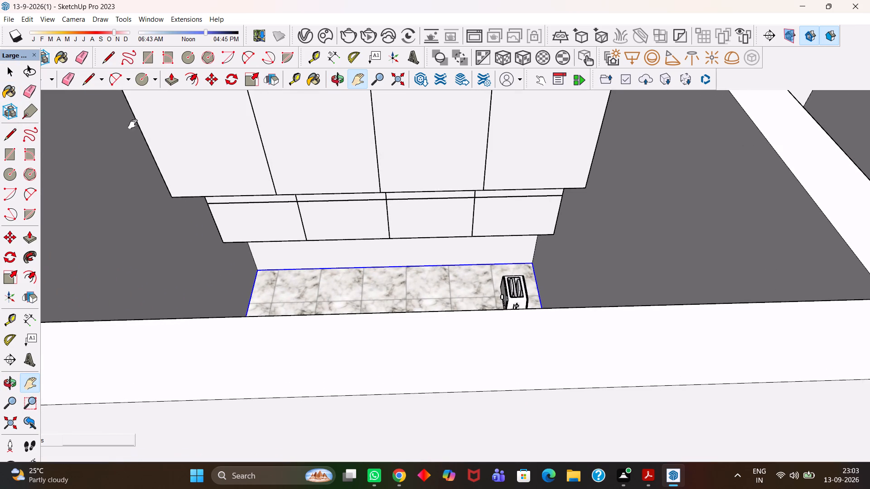
scroll(414, 242, "down", 5)
scroll(413, 249, "up", 4)
scroll(413, 249, "down", 7)
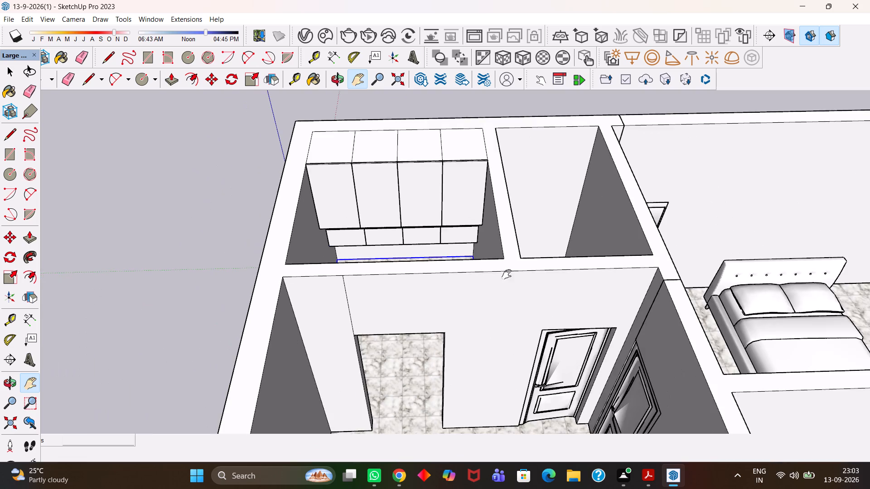
Examine the two bedrooms with their beds, wardrobe and oval wall mirror, and the adjoining living room.
left_click_drag(507, 275, 336, 193)
scroll(349, 203, "down", 5)
scroll(376, 222, "up", 1)
middle_click_drag(370, 232, 362, 258)
scroll(362, 257, "up", 3)
left_click_drag(534, 220, 372, 272)
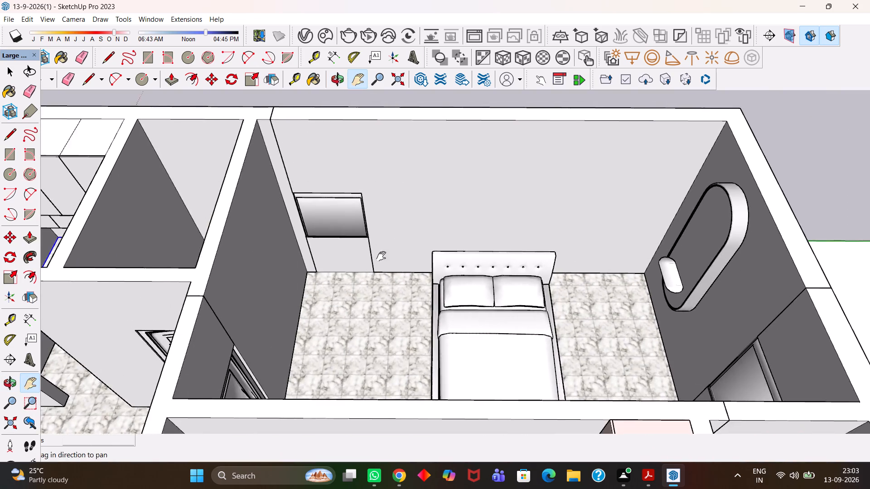
scroll(386, 251, "down", 5)
left_click_drag(479, 282, 464, 206)
scroll(460, 190, "down", 4)
scroll(524, 283, "up", 5)
scroll(511, 247, "up", 5)
scroll(496, 225, "down", 5)
scroll(492, 220, "up", 1)
middle_click_drag(503, 245, 526, 291)
middle_click_drag(550, 337, 539, 327)
scroll(550, 337, "up", 3)
middle_click_drag(528, 315, 523, 311)
left_click_drag(400, 291, 709, 239)
scroll(662, 250, "down", 6)
scroll(551, 341, "up", 1)
middle_click_drag(551, 341, 567, 340)
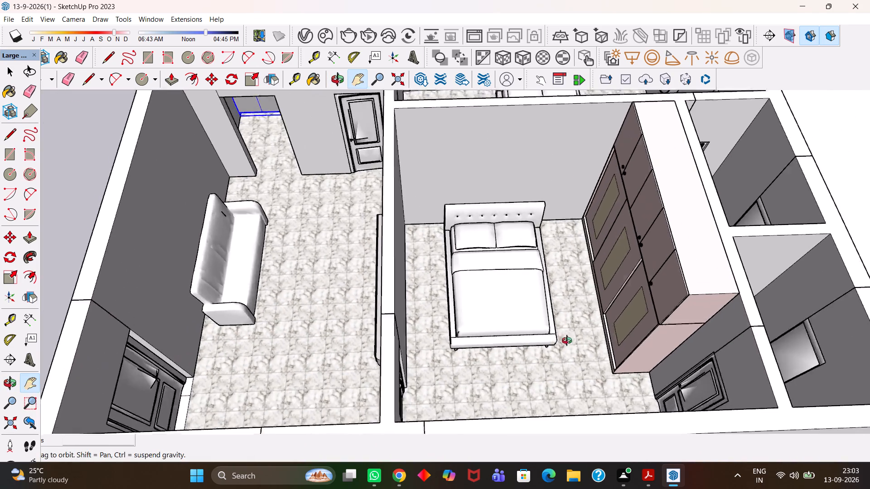
middle_click_drag(567, 340, 708, 311)
middle_click_drag(532, 223, 661, 220)
scroll(668, 228, "up", 4)
scroll(633, 196, "down", 5)
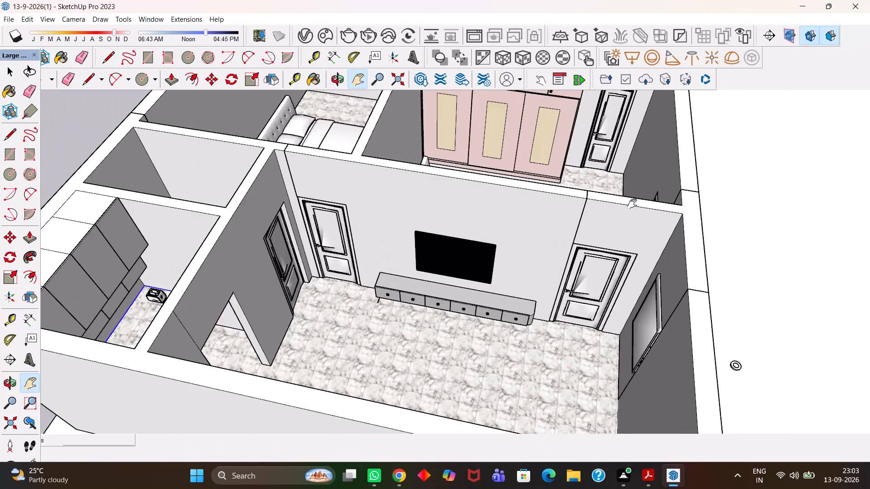
Examine the living room's television wall, low cabinet and doors, and clear the kitchen cabinet selection.
left_click_drag(633, 204, 526, 248)
scroll(490, 246, "down", 4)
scroll(388, 254, "up", 3)
scroll(467, 237, "down", 4)
middle_click_drag(444, 312, 446, 313)
scroll(446, 313, "up", 1)
middle_click_drag(446, 313, 484, 286)
middle_click_drag(490, 286, 505, 288)
middle_click_drag(517, 288, 532, 288)
scroll(533, 288, "up", 5)
middle_click(533, 288)
scroll(532, 287, "down", 7)
scroll(530, 276, "up", 1)
middle_click_drag(529, 275, 523, 275)
middle_click(502, 279)
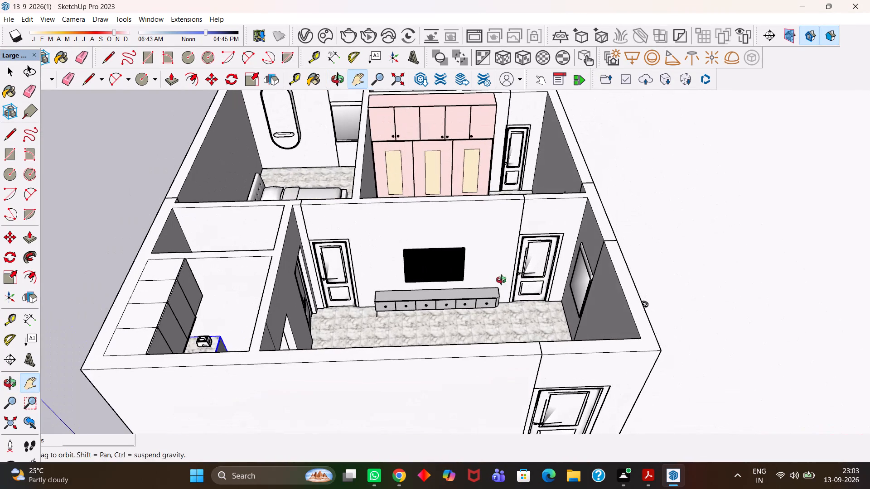
scroll(501, 280, "up", 6)
scroll(501, 280, "down", 3)
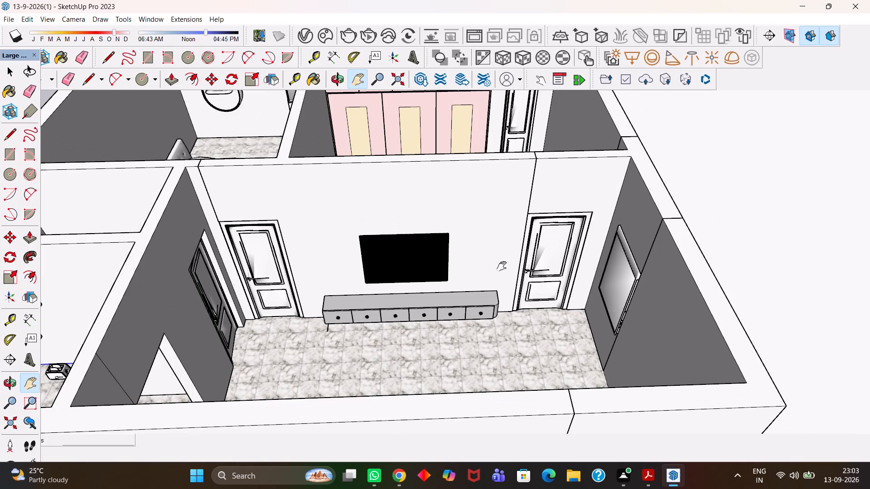
key("h")
scroll(505, 252, "up", 3)
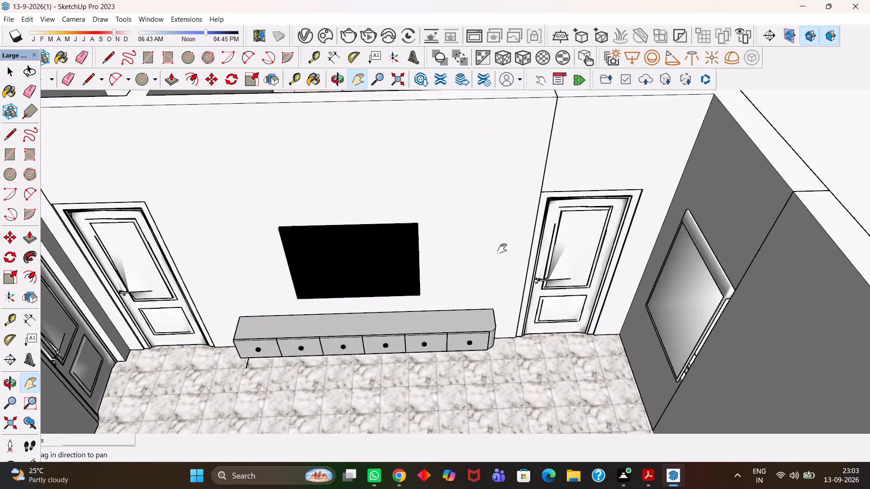
scroll(502, 249, "up", 2)
scroll(493, 245, "down", 6)
middle_click_drag(519, 200, 495, 231)
scroll(497, 230, "up", 5)
scroll(474, 240, "down", 6)
left_click_drag(342, 269, 468, 269)
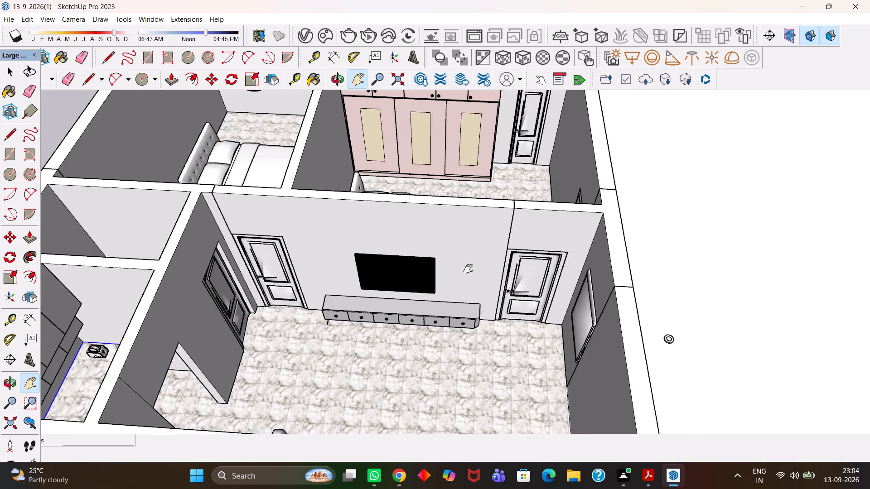
left_click_drag(468, 269, 618, 232)
scroll(517, 234, "down", 5)
scroll(513, 256, "up", 6)
middle_click_drag(515, 278, 501, 341)
middle_click_drag(498, 342, 490, 343)
scroll(476, 330, "down", 7)
key("space")
double_click(326, 244)
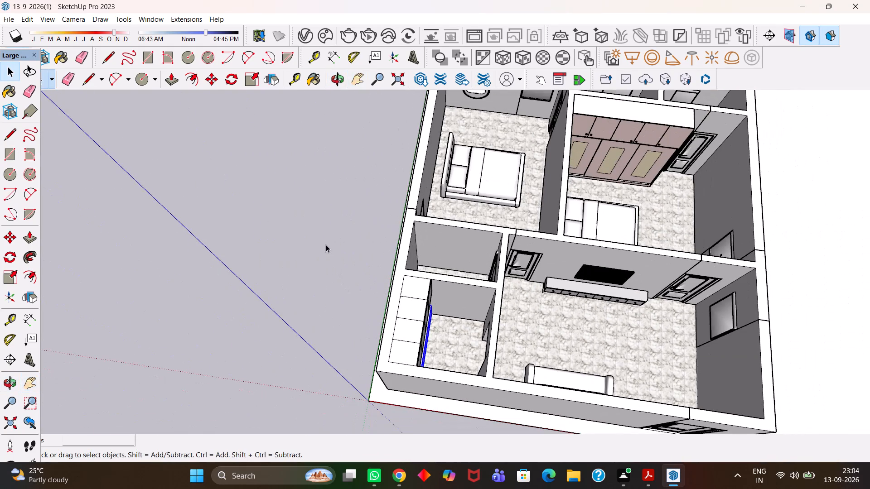
Delete the small stray ring-shaped object lying on the ground outside the apartment's exterior wall.
key("h")
left_click_drag(623, 316, 443, 243)
scroll(396, 285, "down", 5)
middle_click_drag(444, 312, 486, 257)
scroll(486, 254, "up", 3)
middle_click_drag(486, 253, 479, 244)
scroll(479, 246, "down", 4)
key("h")
left_click_drag(476, 219, 458, 329)
scroll(561, 370, "up", 2)
middle_click_drag(460, 350, 408, 347)
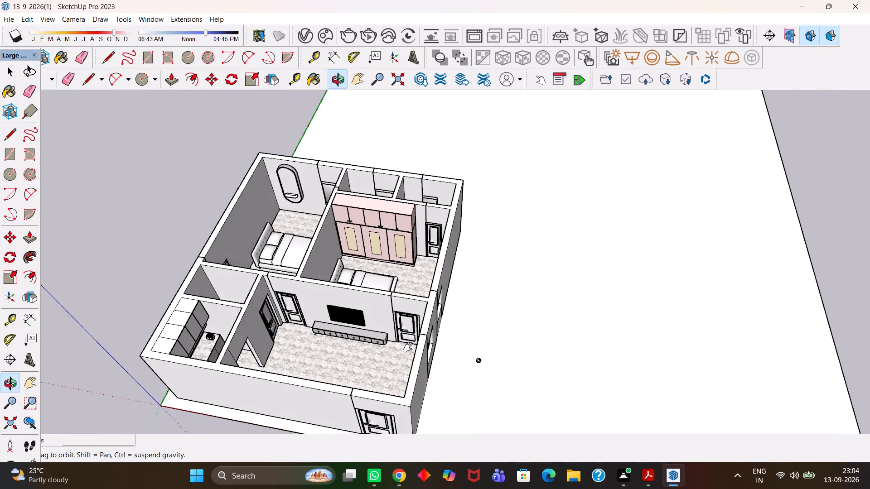
middle_click_drag(408, 347, 409, 347)
scroll(484, 362, "up", 20)
key("space")
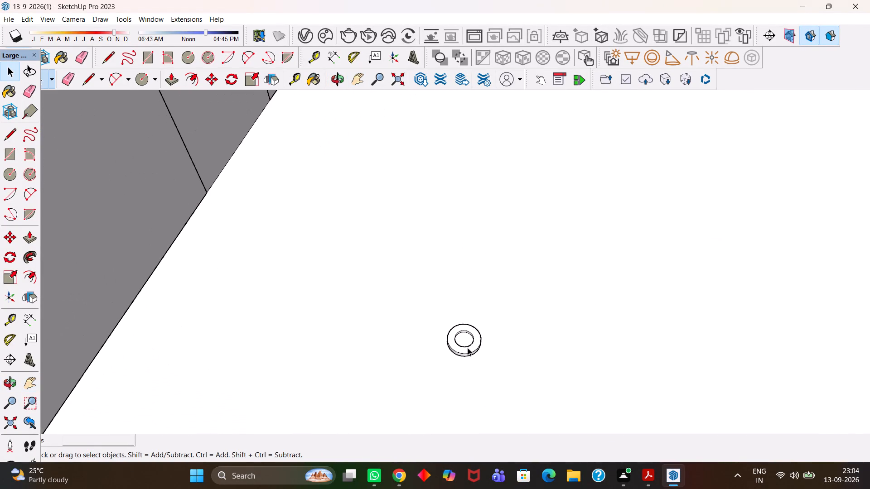
left_click(468, 348)
key("Delete")
Examine the furnished apartment from several angles, covering the living room, both bedrooms and the pink wardrobe.
scroll(468, 345, "down", 4)
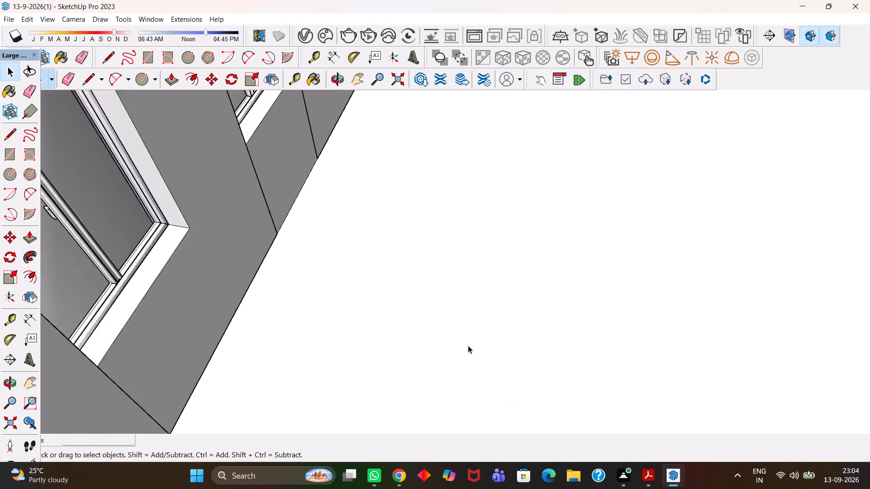
scroll(468, 345, "down", 8)
key("h")
middle_click_drag(396, 294, 483, 352)
scroll(483, 352, "up", 2)
key("h")
scroll(482, 351, "down", 6)
left_click_drag(312, 335, 479, 274)
scroll(479, 278, "down", 5)
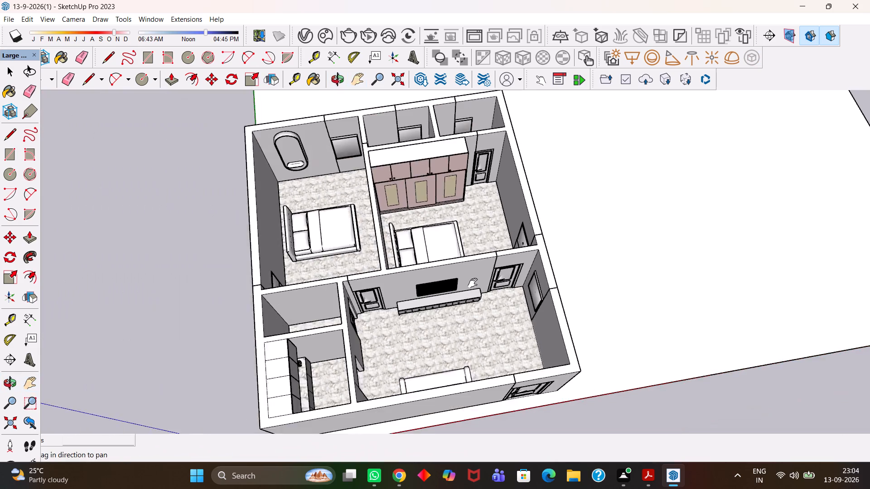
key("h")
scroll(473, 283, "down", 2)
scroll(494, 323, "up", 5)
middle_click_drag(483, 319, 458, 303)
key("h")
left_click_drag(466, 314, 479, 261)
scroll(482, 261, "up", 4)
middle_click_drag(477, 264, 475, 305)
middle_click(479, 308)
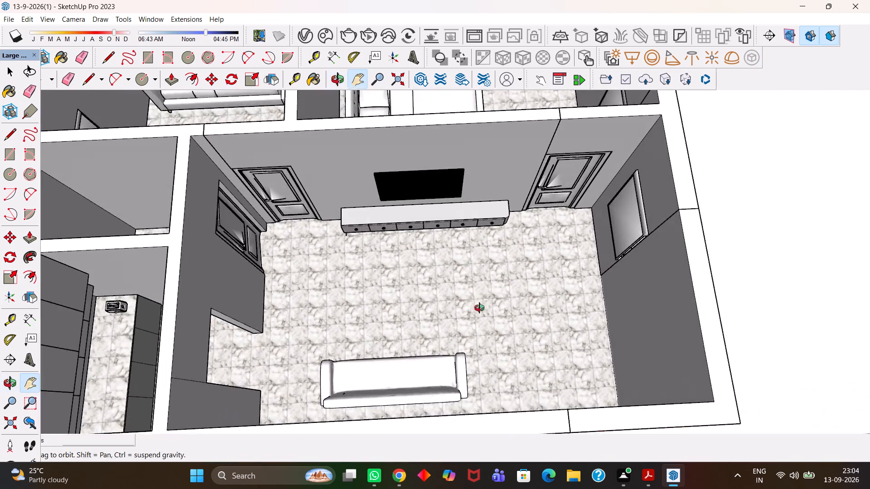
scroll(479, 308, "up", 2)
key("h")
scroll(479, 308, "down", 6)
left_click_drag(428, 235, 445, 338)
scroll(430, 294, "up", 5)
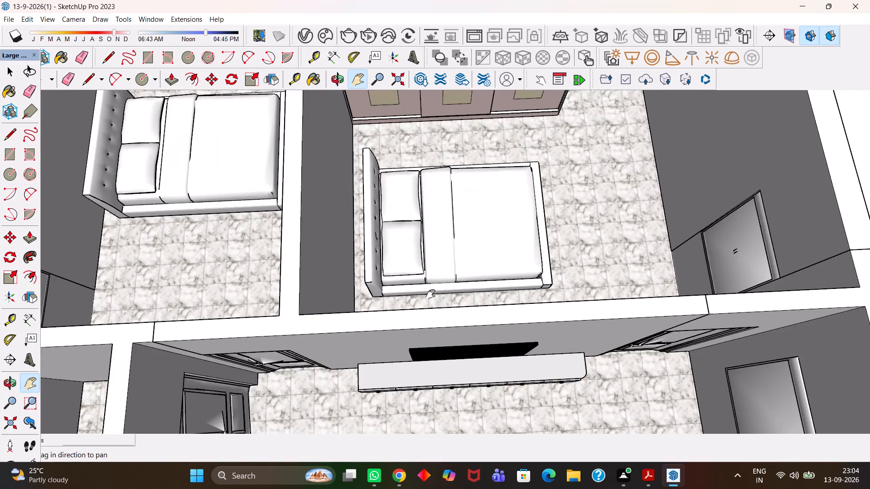
left_click_drag(446, 256, 462, 358)
scroll(464, 344, "down", 5)
left_click_drag(505, 269, 503, 358)
scroll(491, 344, "up", 5)
scroll(488, 339, "down", 3)
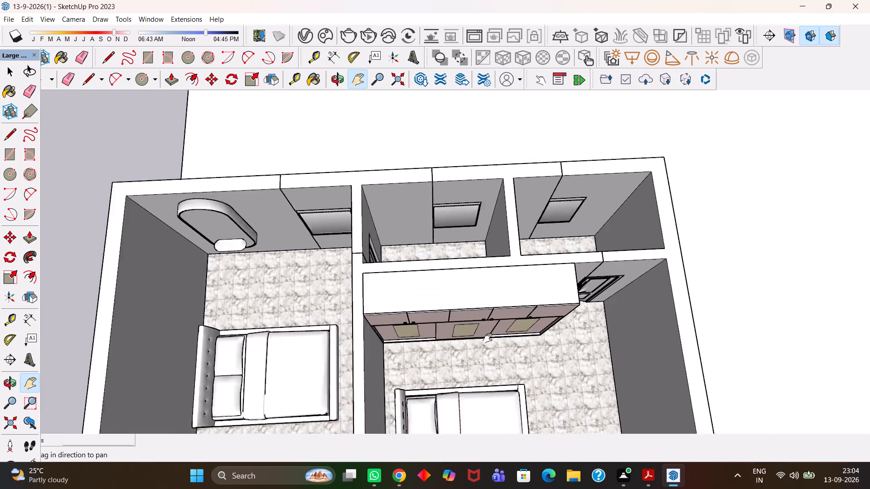
scroll(488, 338, "down", 3)
middle_click(473, 280)
scroll(473, 280, "up", 3)
key("h")
scroll(466, 286, "down", 6)
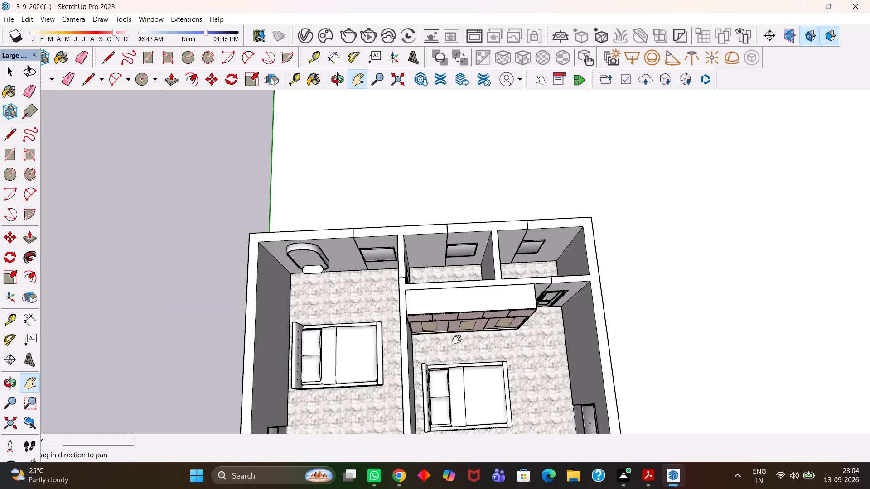
middle_click_drag(437, 278, 452, 231)
scroll(447, 241, "up", 6)
key("h")
scroll(444, 229, "down", 5)
scroll(468, 334, "up", 5)
middle_click_drag(469, 335, 394, 262)
key("h")
scroll(405, 275, "down", 6)
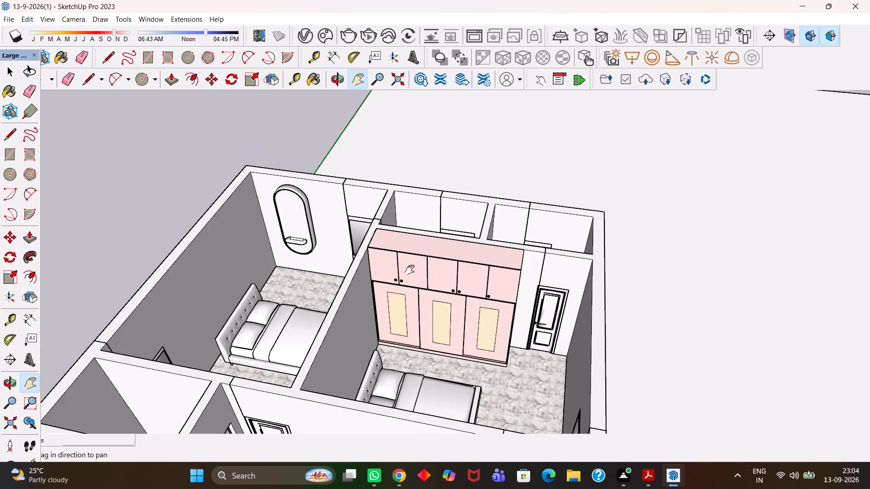
Select the bedroom's oval wall mirror and add a guide line along the top edge of the adjacent window.
left_click_drag(367, 240, 502, 249)
scroll(335, 205, "up", 5)
middle_click_drag(448, 264, 464, 284)
scroll(464, 284, "up", 2)
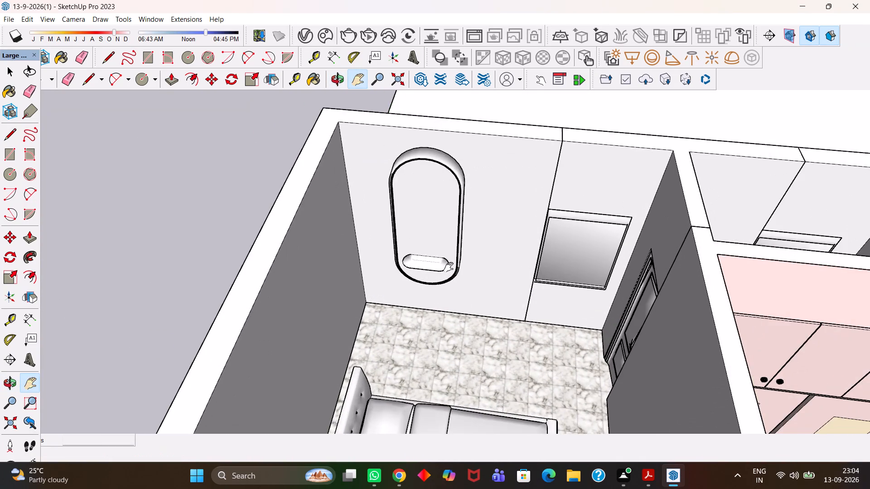
scroll(459, 286, "up", 1)
middle_click_drag(479, 307, 483, 310)
key("h")
scroll(482, 308, "down", 3)
left_click_drag(464, 264, 422, 300)
middle_click_drag(370, 296, 389, 314)
scroll(388, 313, "up", 3)
key("space")
left_click(422, 273)
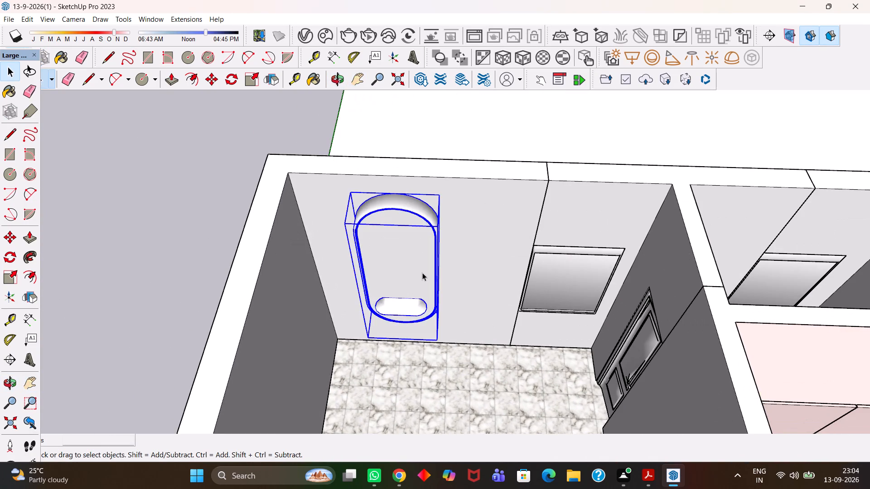
scroll(422, 273, "up", 3)
key("t")
double_click(602, 233)
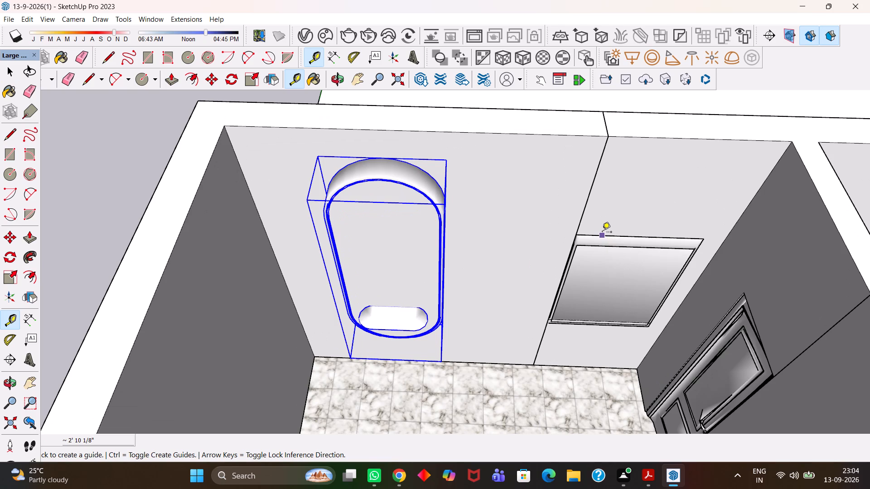
Move the oval mirror straight down the bedroom wall so its top corner meets the guide line at window-top height.
key("m")
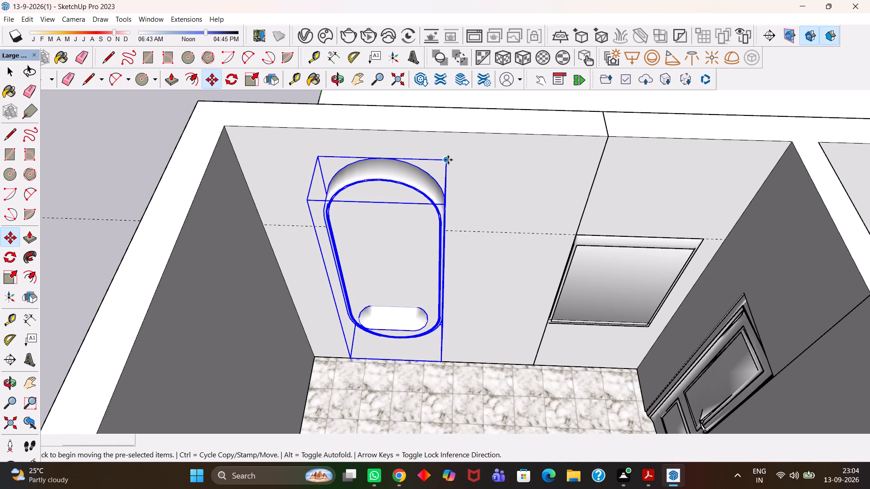
left_click(448, 160)
left_click(439, 231)
scroll(438, 231, "down", 6)
key("h")
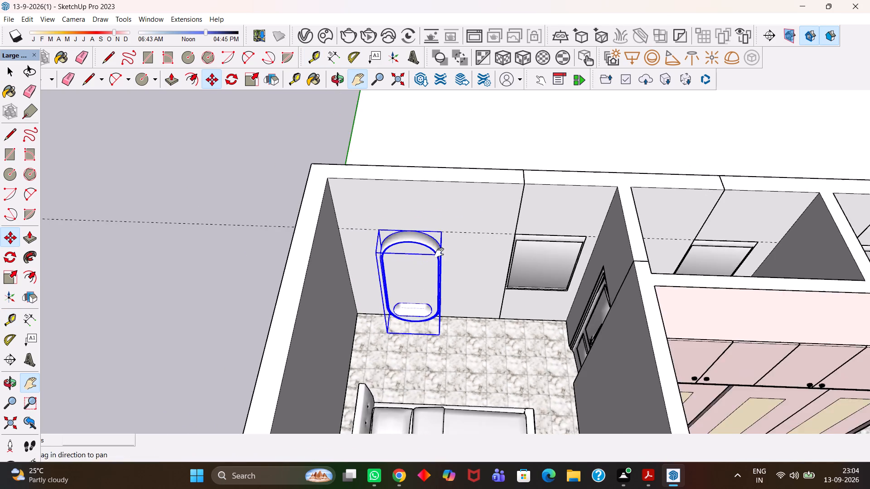
Scale the bedroom's oval wall mirror slightly shallower by pushing its front face back toward the wall.
middle_click_drag(473, 314, 391, 298)
scroll(401, 301, "up", 5)
middle_click_drag(483, 327, 385, 284)
scroll(394, 290, "up", 2)
middle_click_drag(394, 274, 391, 271)
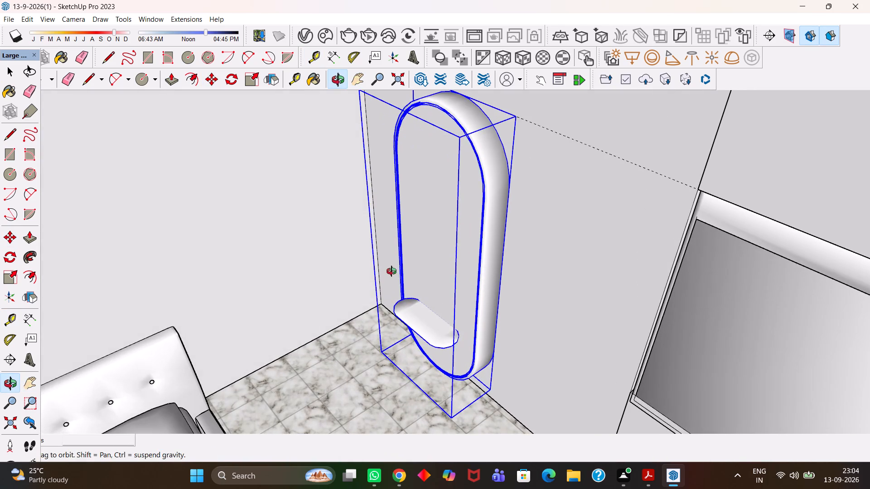
middle_click_drag(391, 271, 389, 270)
scroll(390, 270, "up", 1)
key("s")
left_click(414, 270)
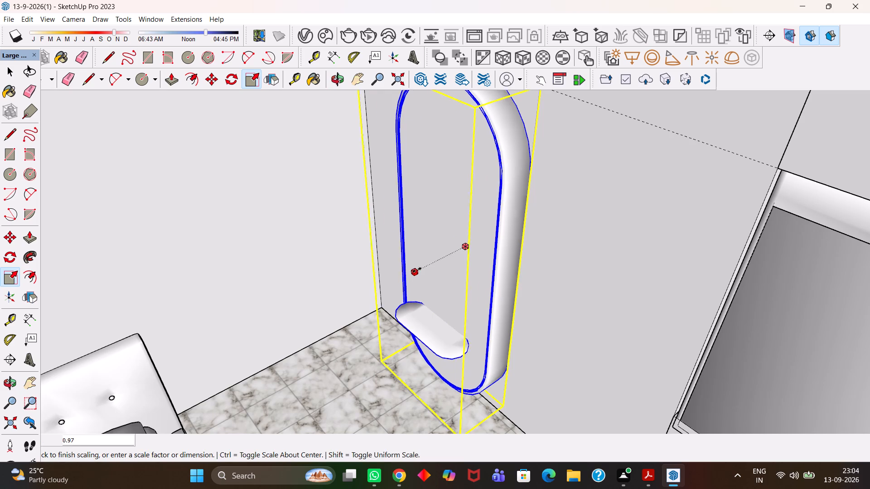
left_click(428, 270)
Scale the oval mirror vertically from its bottom edge to about 0.87 of its height, keeping the top at the guide line.
middle_click_drag(432, 332, 513, 380)
scroll(511, 377, "down", 3)
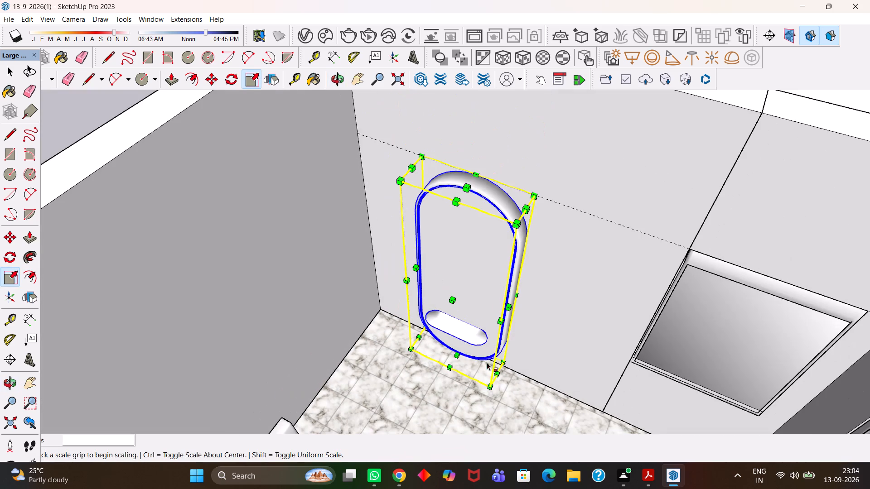
left_click(454, 356)
left_click(456, 339)
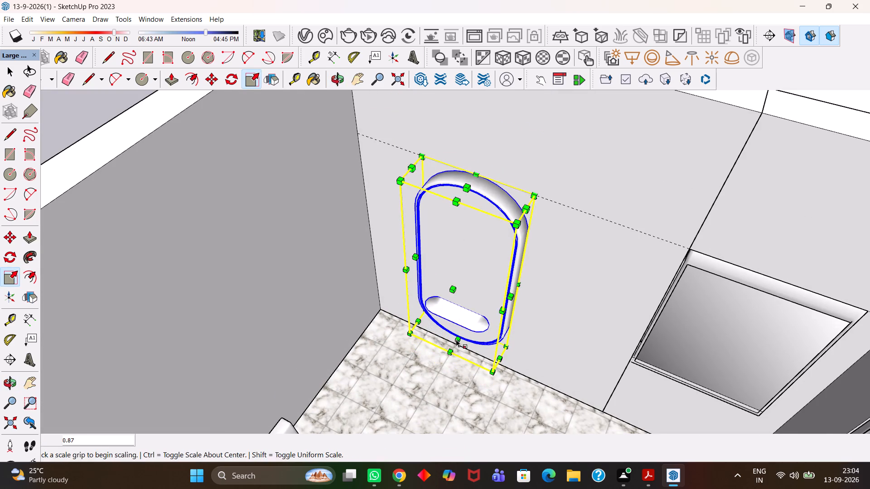
Deselect the mirror and erase the horizontal guide line that extends beyond the bedroom's outer wall.
scroll(456, 339, "down", 12)
key("h")
middle_click_drag(428, 351, 497, 357)
scroll(496, 358, "up", 4)
key("space")
left_click(343, 174)
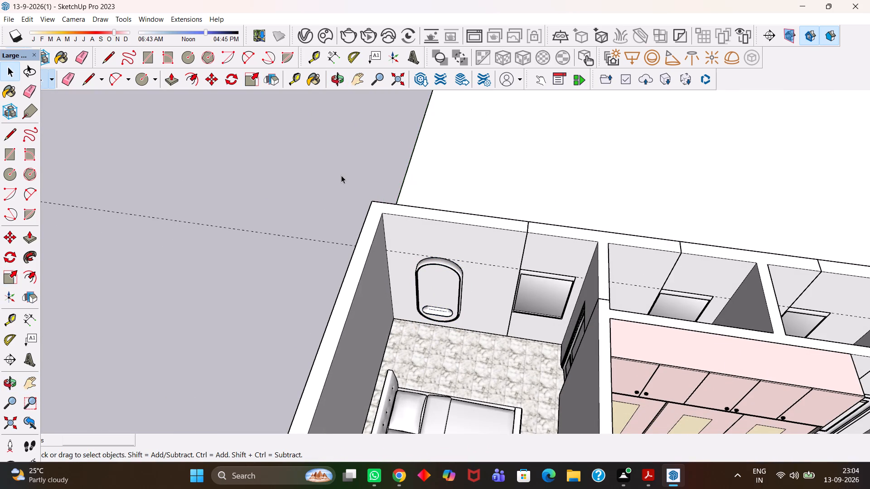
key("e")
left_click_drag(302, 190, 253, 265)
Examine the resized mirror, both bedrooms with the pink wardrobe, and the living room's TV wall.
scroll(290, 241, "down", 11)
key("h")
scroll(345, 282, "up", 7)
middle_click_drag(394, 316, 435, 355)
key("h")
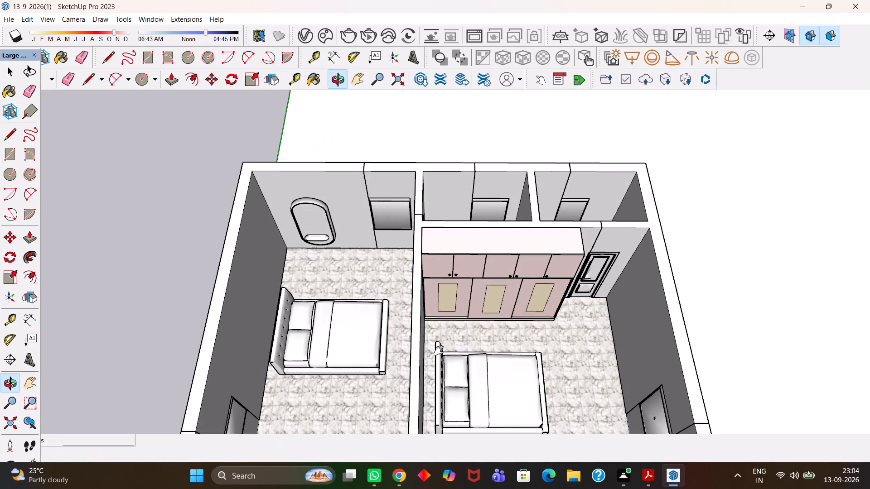
scroll(381, 269, "up", 6)
middle_click_drag(399, 288, 434, 339)
key("h")
scroll(427, 332, "down", 8)
middle_click_drag(486, 323, 449, 293)
scroll(450, 294, "up", 5)
key("h")
scroll(447, 291, "down", 6)
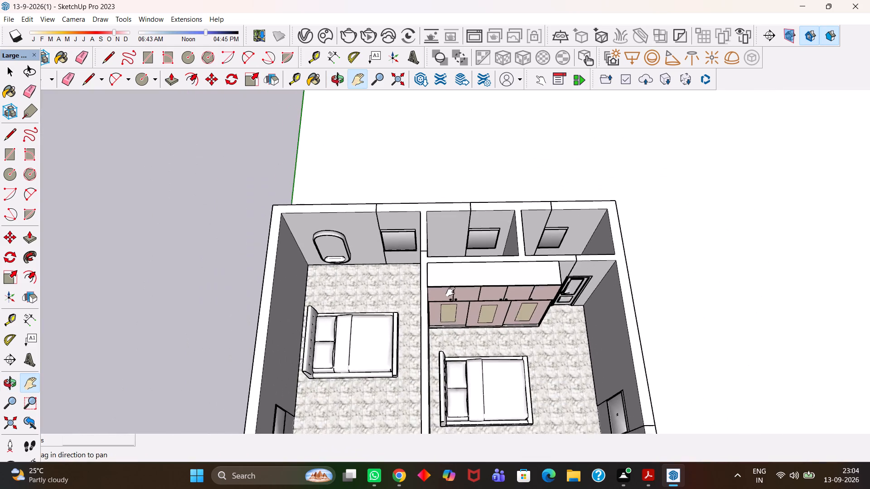
scroll(466, 304, "up", 5)
key("h")
left_click_drag(489, 343, 473, 242)
scroll(470, 242, "down", 6)
scroll(475, 253, "up", 6)
key("h")
scroll(474, 254, "down", 6)
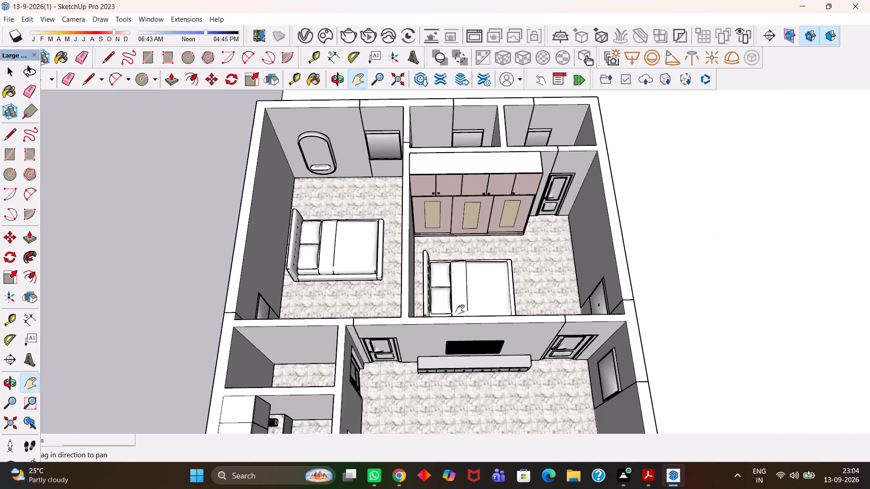
left_click_drag(469, 311, 493, 185)
scroll(475, 241, "up", 5)
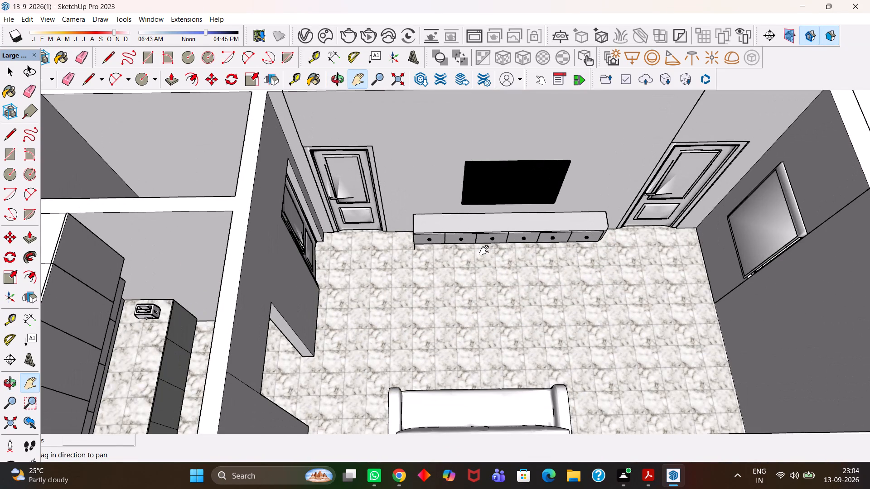
Save the model.
key("ctrl+s")
Examine the whole furnished apartment from several sides and from above.
key("h")
scroll(484, 250, "down", 5)
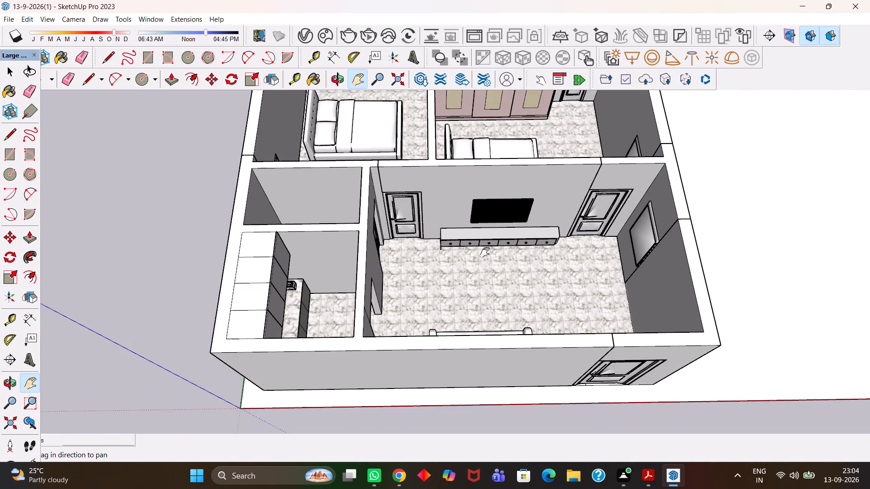
key("h")
scroll(486, 254, "down", 4)
left_click_drag(508, 227, 518, 296)
middle_click_drag(602, 305, 354, 237)
scroll(444, 242, "up", 4)
key("h")
scroll(330, 245, "down", 7)
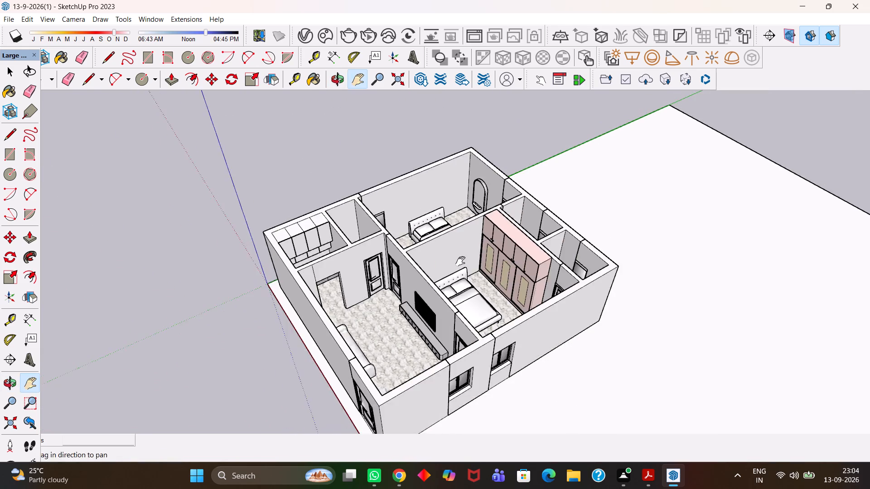
scroll(460, 261, "up", 7)
middle_click_drag(454, 261, 380, 269)
key("h")
scroll(371, 271, "down", 8)
scroll(479, 273, "up", 7)
middle_click_drag(478, 278, 411, 290)
key("h")
scroll(407, 287, "down", 7)
middle_click_drag(400, 260, 412, 340)
scroll(400, 295, "up", 3)
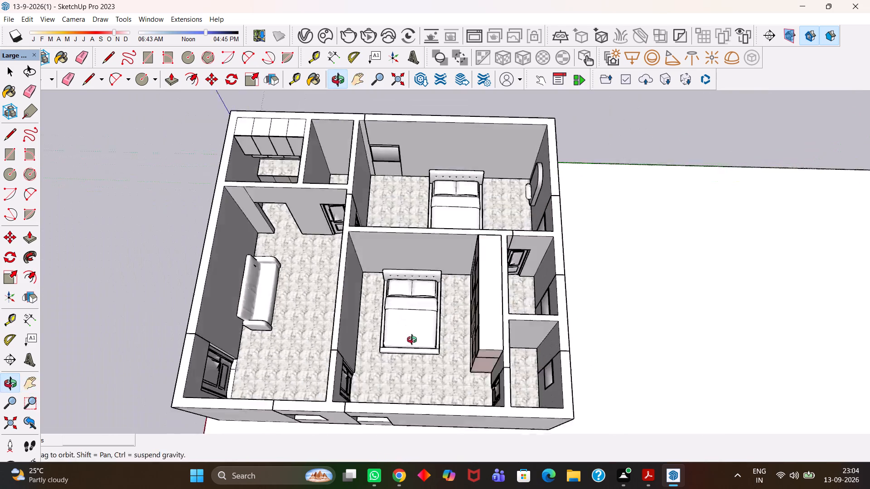
middle_click_drag(412, 340, 416, 344)
scroll(412, 340, "up", 3)
key("h")
scroll(418, 344, "down", 8)
scroll(354, 258, "down", 6)
scroll(324, 244, "up", 8)
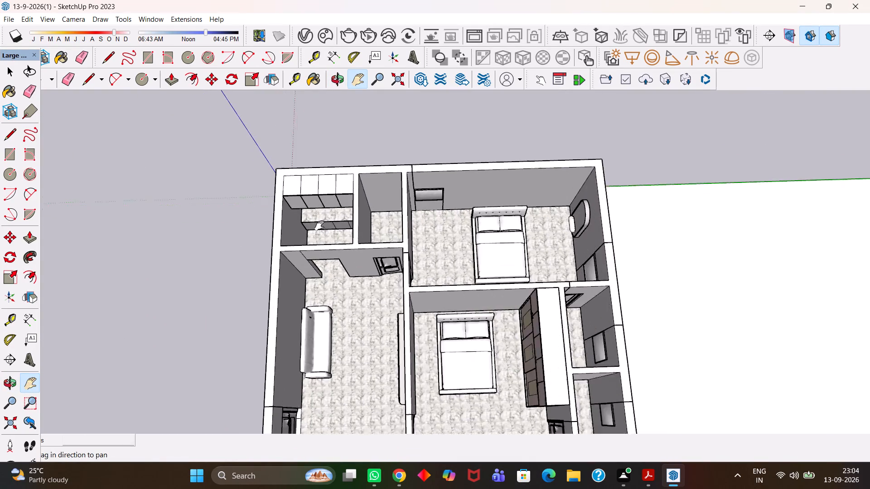
Examine the kitchen, the small adjoining room and the bedroom with the oval mirror up close from above.
scroll(319, 225, "up", 2)
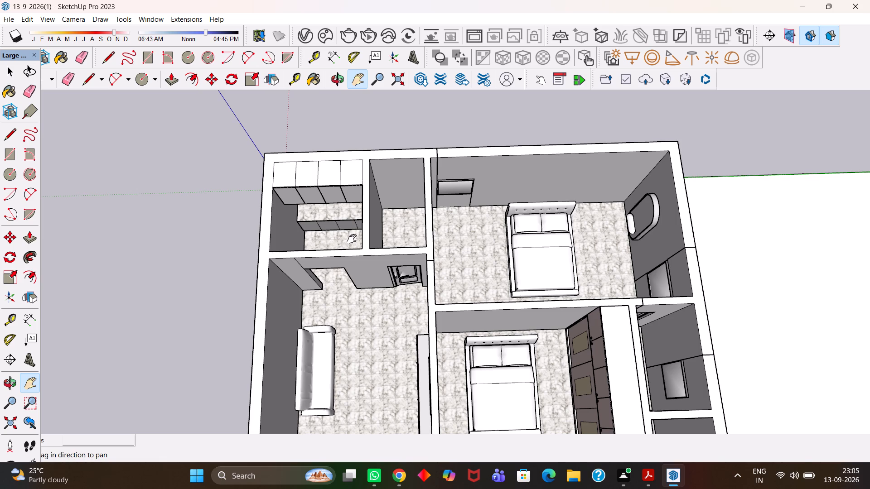
key("h")
scroll(392, 270, "up", 4)
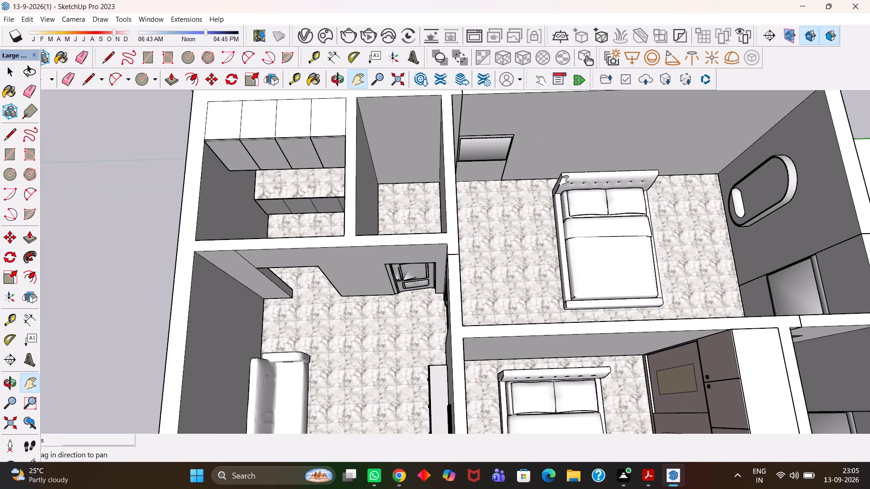
scroll(551, 279, "up", 2)
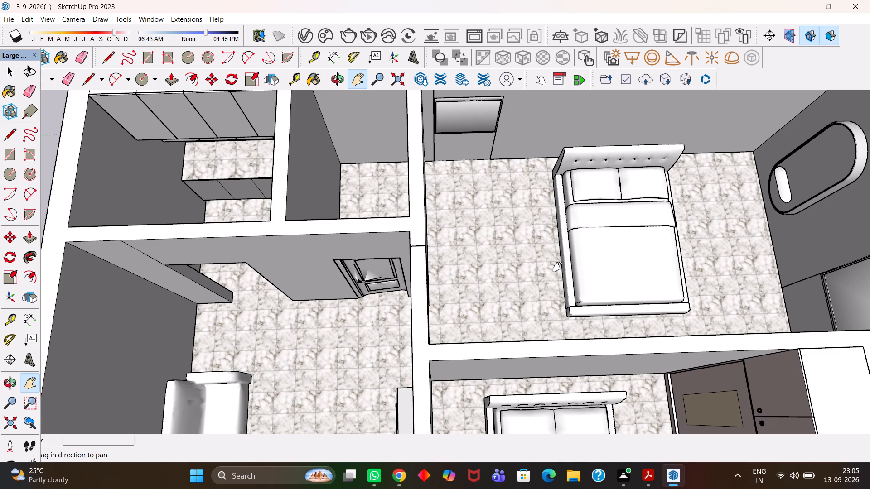
key("h")
scroll(556, 197, "up", 3)
scroll(556, 197, "down", 2)
key("h")
scroll(550, 200, "down", 20)
scroll(550, 200, "down", 7)
scroll(545, 288, "up", 6)
scroll(543, 289, "down", 6)
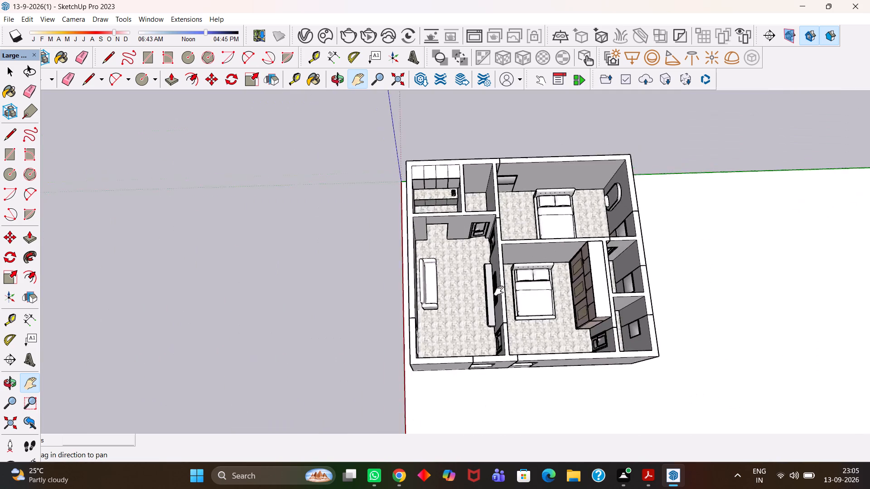
scroll(499, 291, "up", 5)
middle_click_drag(500, 292, 516, 291)
Save the model again.
key("ctrl+s")
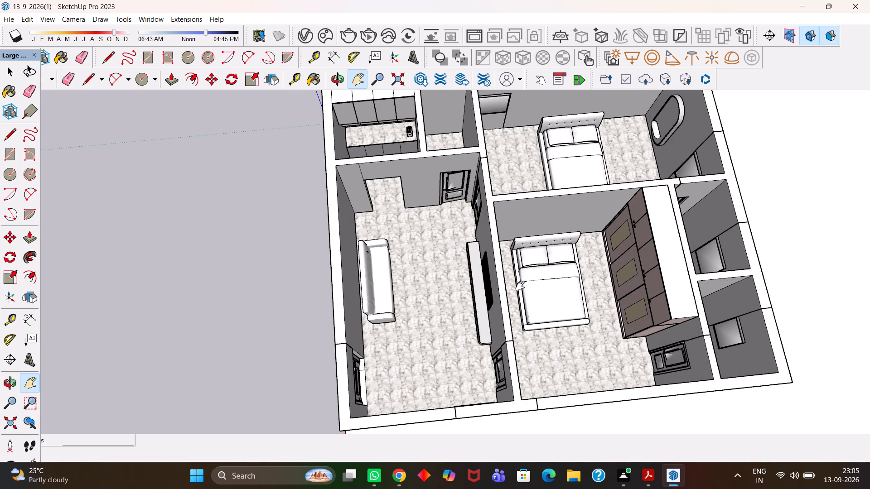
key("ctrl+s")
Examine the living room sofa and the bedroom with the wardrobe from above.
key("h")
scroll(520, 286, "up", 7)
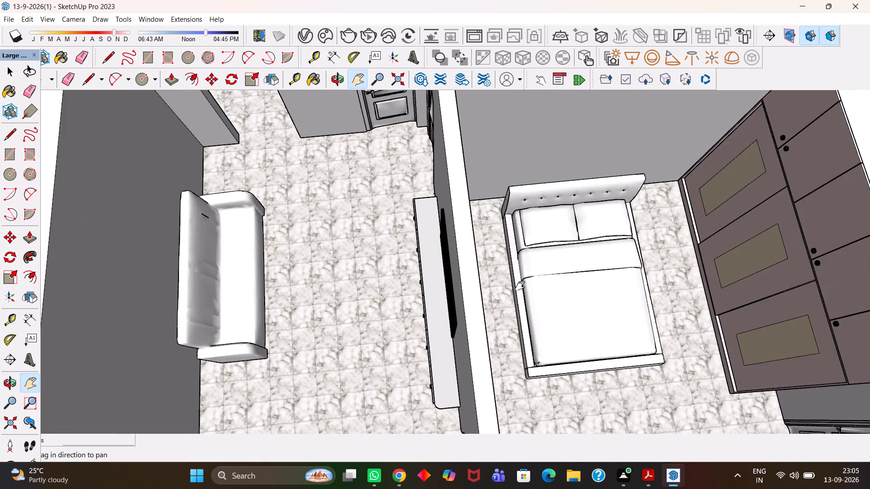
scroll(520, 286, "down", 9)
key("h")
scroll(466, 298, "up", 3)
scroll(403, 290, "down", 4)
middle_click_drag(612, 275, 619, 273)
scroll(416, 271, "down", 4)
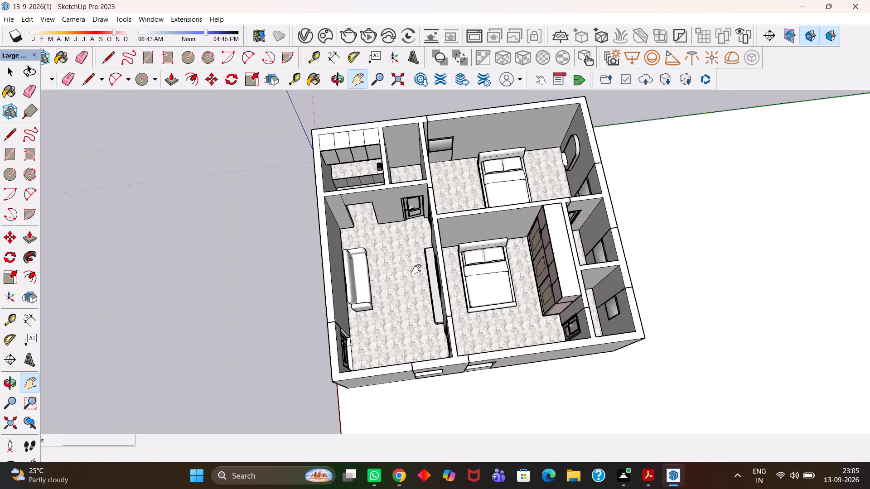
scroll(370, 268, "up", 1)
middle_click_drag(578, 277, 644, 258)
scroll(639, 259, "up", 2)
middle_click_drag(610, 278, 672, 276)
scroll(645, 278, "up", 3)
Examine the living room's TV wall, low cabinet, doors, window and open floor in front of the sofa.
middle_click_drag(366, 294, 644, 287)
scroll(622, 297, "up", 4)
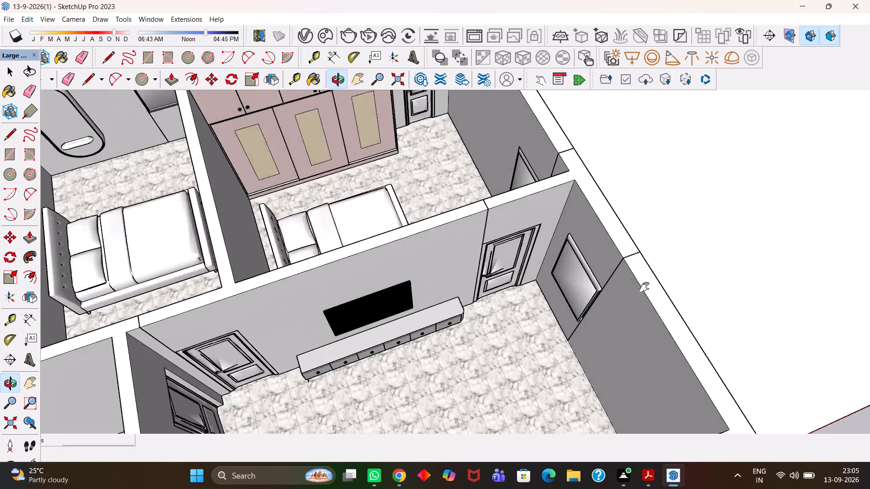
scroll(644, 287, "up", 1)
key("h")
scroll(572, 295, "down", 7)
left_click_drag(509, 337, 524, 246)
middle_click_drag(561, 253, 530, 268)
scroll(561, 253, "up", 11)
middle_click_drag(538, 273, 493, 279)
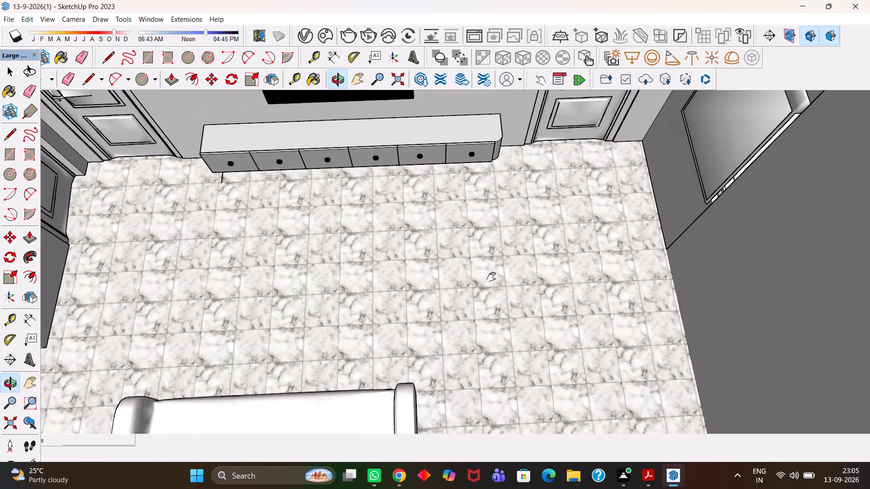
key("h")
scroll(491, 277, "down", 7)
left_click_drag(498, 243, 513, 303)
middle_click(493, 297)
scroll(493, 297, "up", 4)
scroll(493, 290, "down", 3)
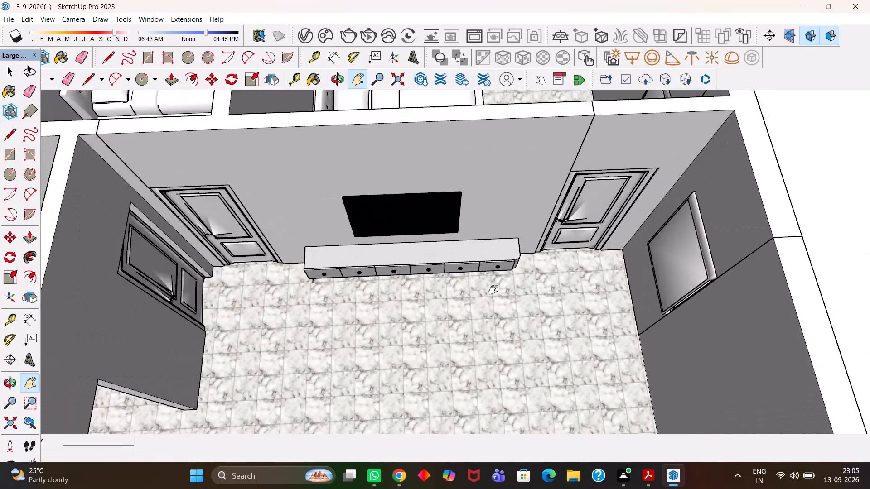
scroll(493, 290, "down", 1)
middle_click_drag(490, 316, 482, 334)
scroll(482, 334, "up", 3)
key("h")
left_click_drag(476, 348, 496, 296)
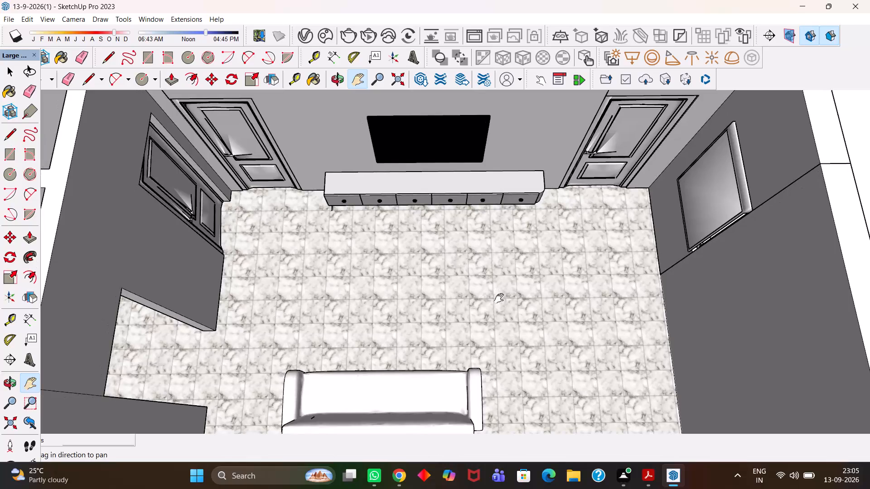
scroll(499, 298, "down", 3)
middle_click_drag(499, 332, 501, 355)
scroll(499, 354, "up", 1)
left_click_drag(430, 321, 510, 345)
scroll(510, 345, "down", 6)
key("h")
scroll(502, 341, "down", 3)
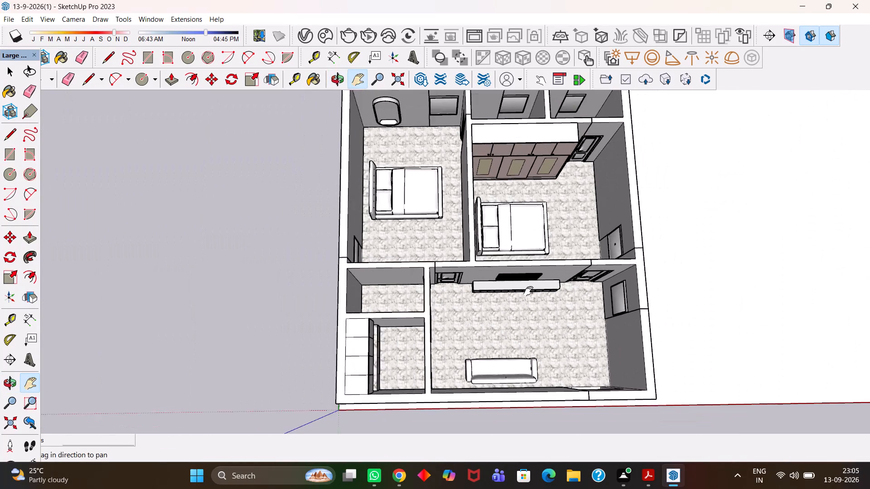
Examine both bedrooms, focusing on the bed, the pink wardrobe and the free floor around them.
left_click_drag(542, 261, 534, 293)
scroll(524, 275, "up", 3)
scroll(524, 275, "down", 4)
scroll(511, 226, "up", 1)
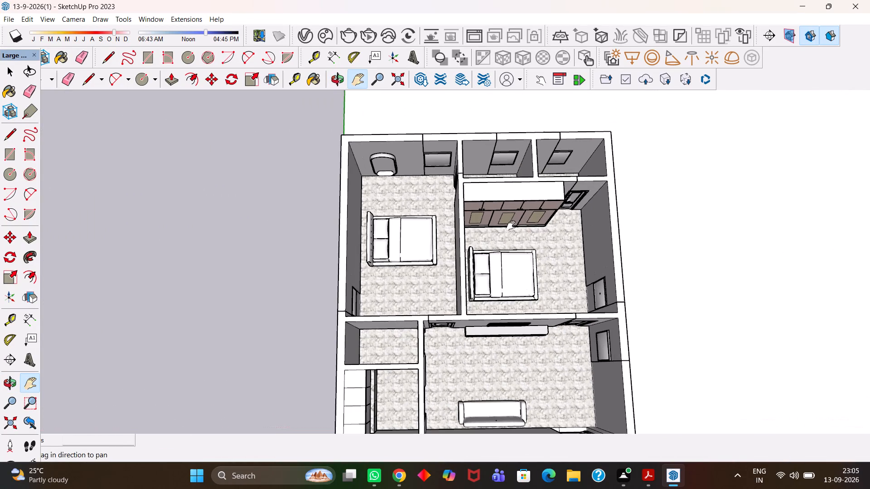
key("h")
scroll(505, 217, "up", 8)
scroll(503, 213, "down", 6)
scroll(564, 273, "up", 3)
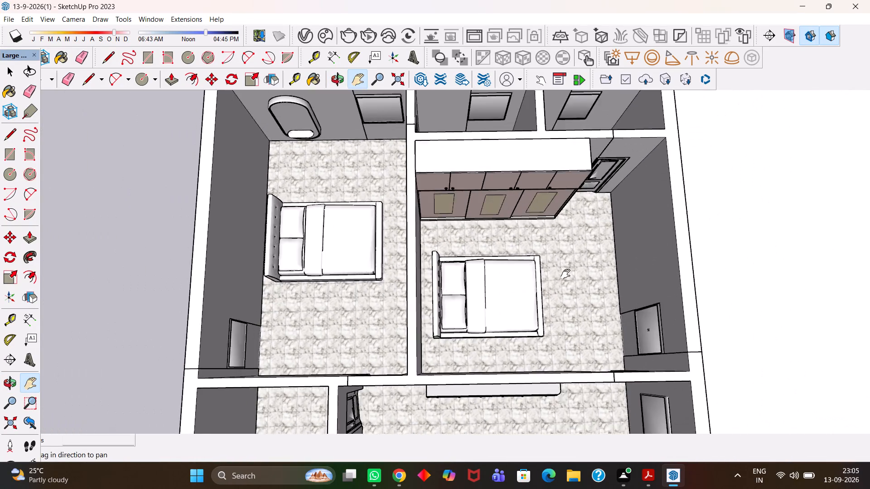
scroll(565, 274, "up", 2)
scroll(565, 274, "down", 5)
scroll(594, 328, "up", 5)
middle_click_drag(546, 324, 460, 263)
key("h")
scroll(408, 243, "down", 7)
scroll(568, 309, "up", 4)
middle_click_drag(504, 308, 406, 288)
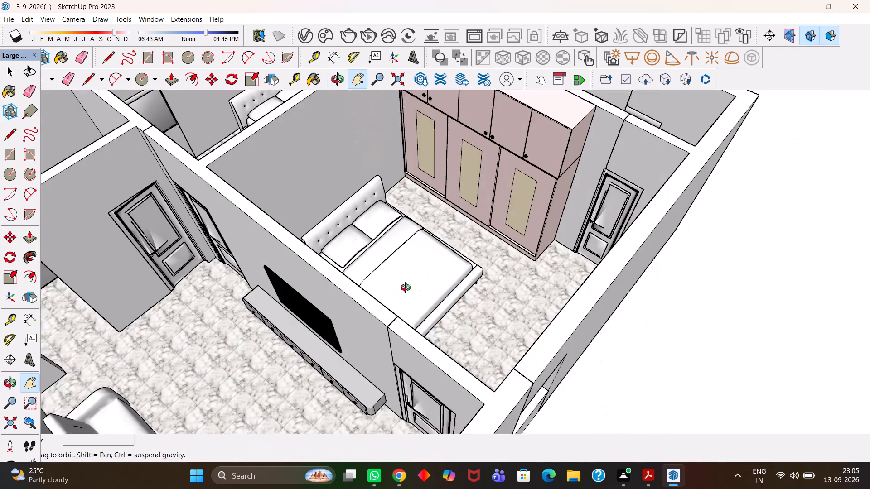
scroll(406, 288, "up", 1)
middle_click_drag(406, 288, 377, 290)
key("h")
scroll(353, 287, "down", 7)
scroll(552, 345, "up", 5)
middle_click_drag(451, 327, 410, 314)
key("h")
scroll(406, 314, "down", 5)
left_click_drag(362, 262, 508, 367)
scroll(555, 389, "up", 2)
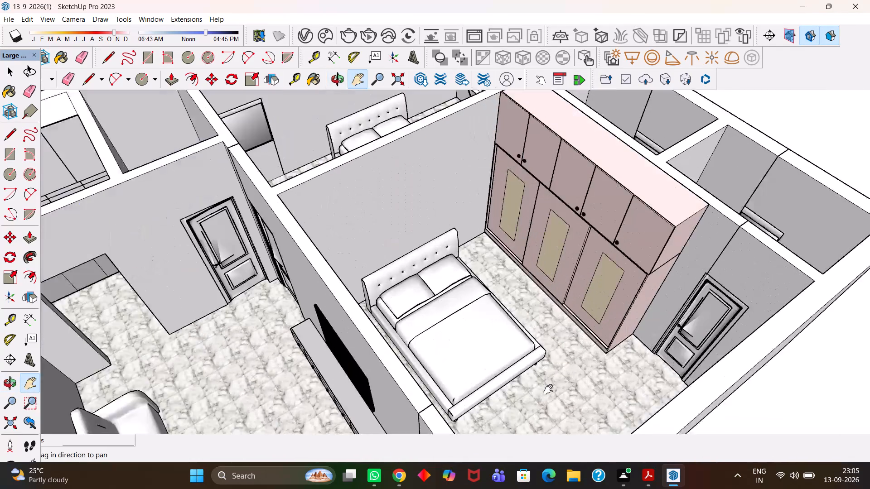
Examine the bedroom with the pink wardrobe, focusing on the bed and the free floor around it.
scroll(548, 389, "up", 8)
key("h")
scroll(553, 398, "down", 13)
scroll(610, 370, "up", 6)
middle_click_drag(550, 363, 494, 303)
scroll(479, 269, "down", 8)
key("h")
scroll(447, 302, "down", 9)
middle_click_drag(436, 281, 435, 351)
scroll(435, 316, "up", 5)
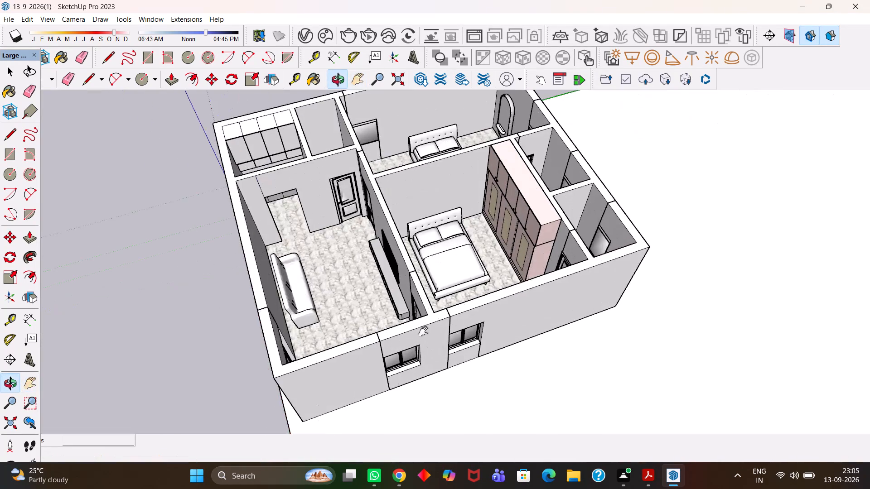
scroll(409, 279, "up", 6)
scroll(411, 275, "down", 19)
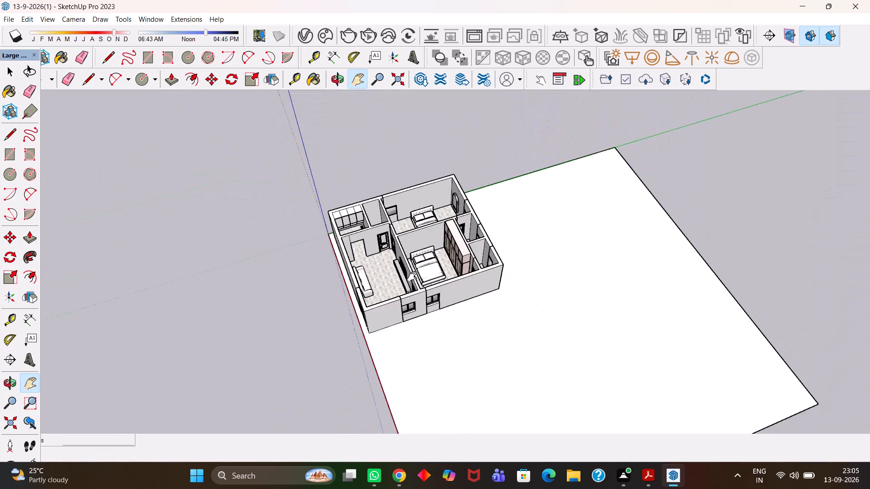
scroll(412, 276, "down", 5)
key("h")
scroll(415, 272, "up", 18)
key("h")
scroll(452, 245, "up", 4)
scroll(451, 245, "down", 4)
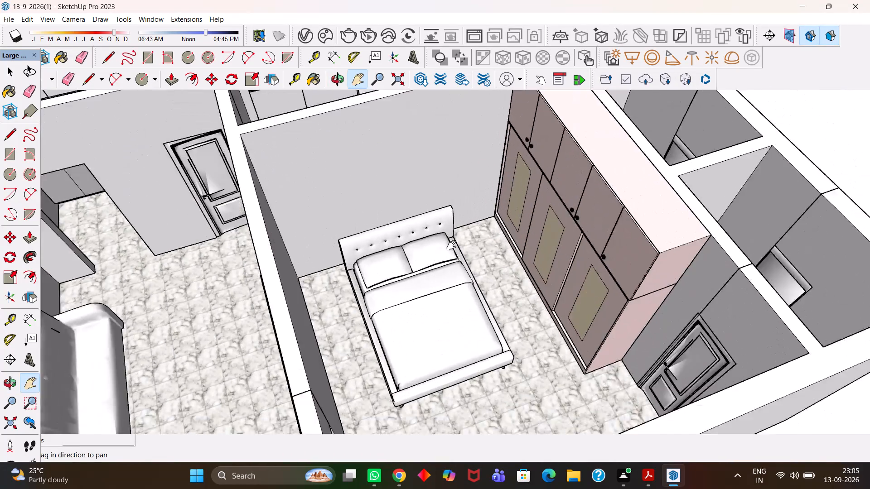
scroll(451, 245, "down", 3)
scroll(461, 253, "up", 6)
middle_click_drag(435, 261, 374, 268)
key("h")
scroll(365, 260, "down", 4)
scroll(411, 234, "up", 7)
key("h")
scroll(371, 315, "down", 5)
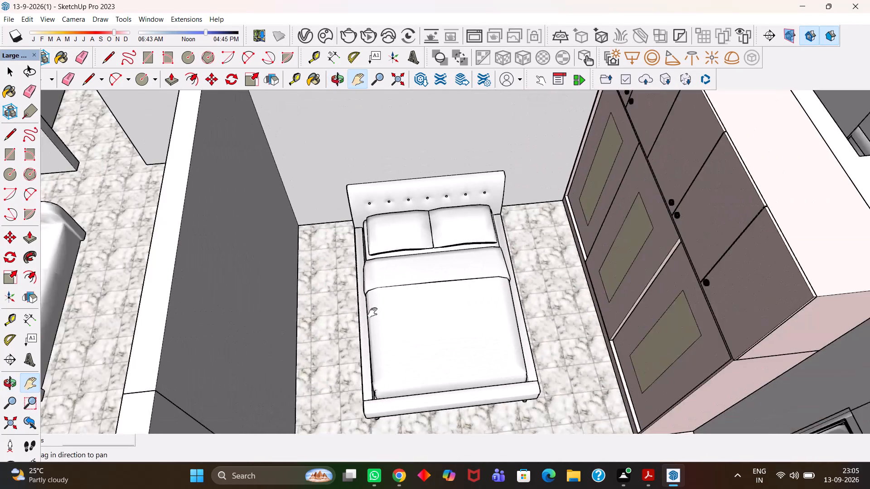
scroll(372, 312, "down", 2)
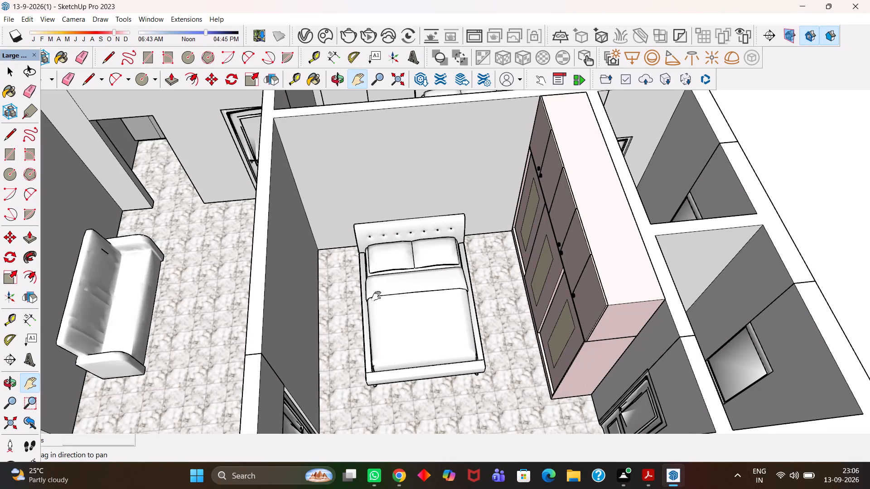
Examine the whole apartment layout from above, including the living room, kitchen and both bedrooms.
key("h")
key("h")
scroll(499, 398, "down", 14)
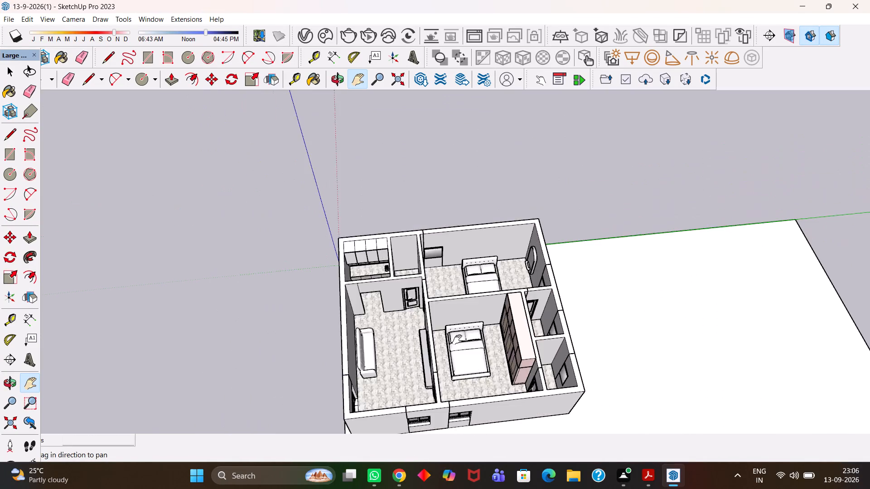
scroll(457, 340, "down", 6)
scroll(507, 350, "up", 7)
key("h")
scroll(485, 322, "down", 6)
scroll(491, 336, "up", 5)
middle_click_drag(459, 340, 446, 342)
middle_click(446, 342)
key("h")
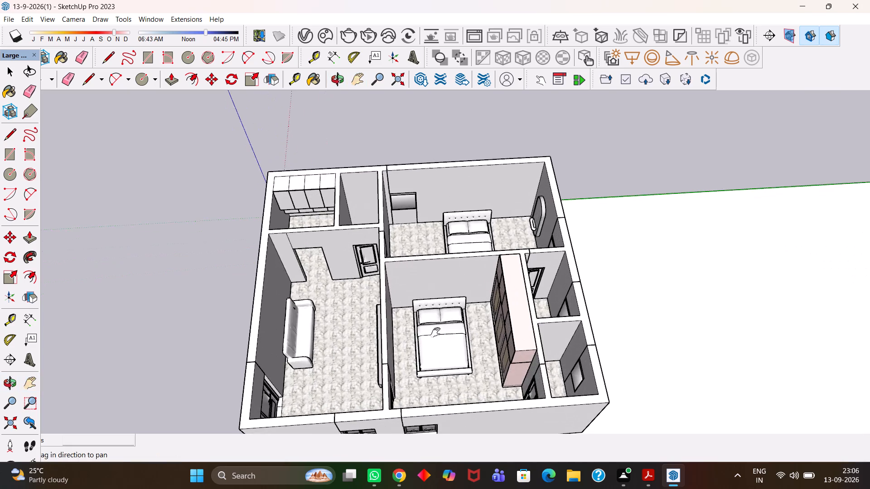
scroll(435, 332, "down", 4)
scroll(456, 343, "up", 5)
middle_click_drag(454, 343, 435, 341)
key("h")
scroll(435, 340, "down", 7)
key("h")
scroll(437, 302, "down", 10)
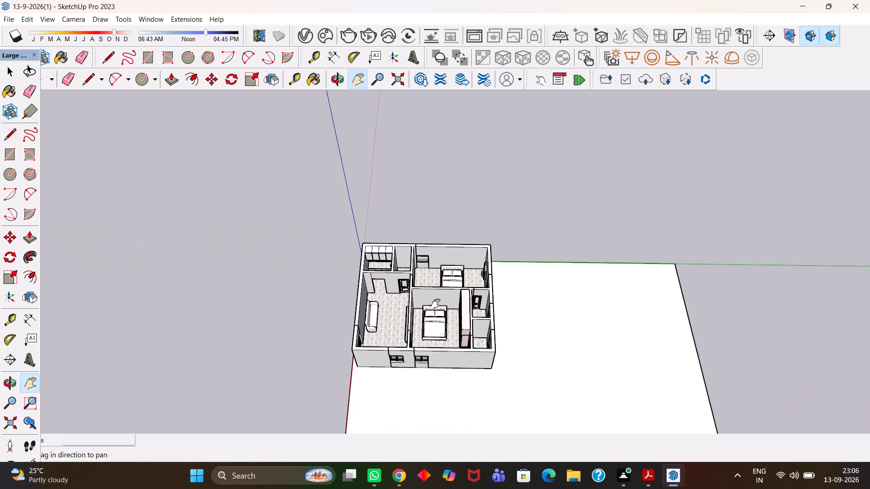
scroll(435, 304, "down", 2)
Examine the apartment from the kitchen and entrance side, covering the TV wall, both beds, the mirror and the wardrobe.
middle_click_drag(354, 367, 538, 337)
scroll(361, 369, "up", 4)
scroll(411, 358, "up", 8)
middle_click_drag(283, 302, 561, 243)
scroll(384, 336, "up", 3)
key("h")
scroll(372, 354, "down", 6)
left_click_drag(391, 241, 413, 326)
scroll(422, 279, "down", 5)
middle_click_drag(413, 363, 413, 386)
scroll(410, 401, "up", 1)
middle_click(409, 404)
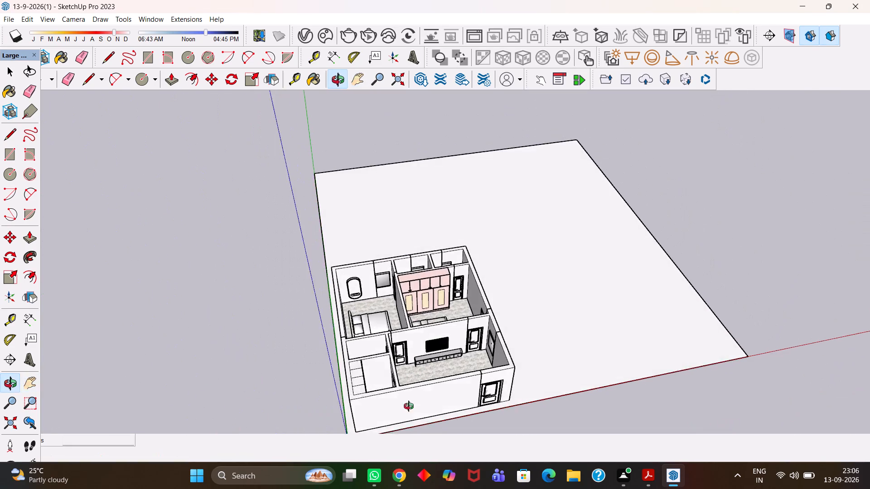
scroll(409, 406, "up", 2)
key("h")
left_click_drag(422, 341, 430, 269)
scroll(449, 263, "up", 5)
middle_click_drag(440, 283, 424, 359)
middle_click(423, 361)
key("h")
scroll(443, 267, "up", 2)
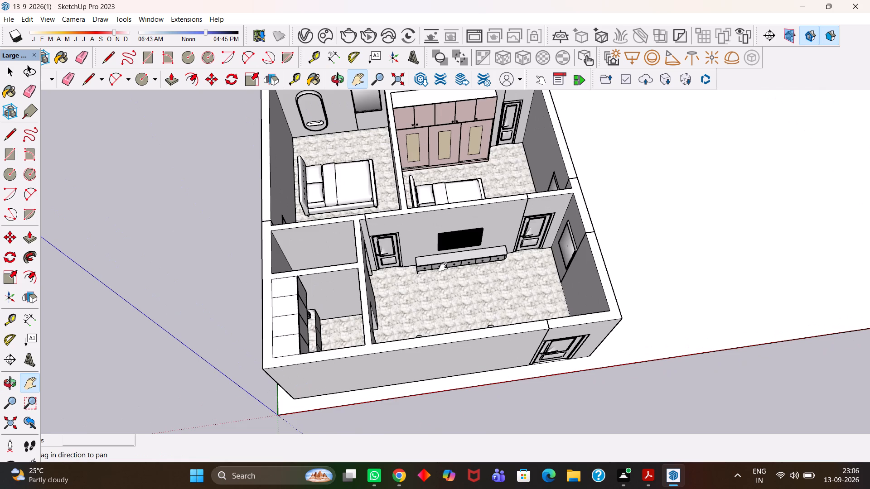
key("h")
scroll(443, 267, "up", 2)
scroll(443, 261, "down", 6)
middle_click_drag(439, 183, 428, 254)
scroll(430, 252, "up", 4)
key("h")
scroll(428, 256, "down", 6)
scroll(489, 270, "up", 1)
middle_click_drag(469, 280, 456, 282)
scroll(464, 281, "up", 2)
key("h")
scroll(468, 284, "down", 4)
left_click_drag(465, 255, 473, 307)
scroll(465, 310, "up", 4)
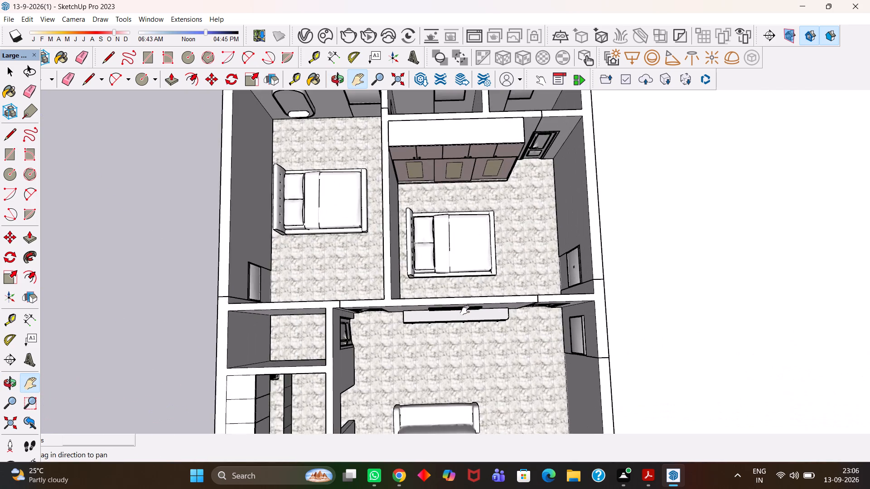
scroll(465, 310, "down", 5)
key("h")
scroll(463, 312, "up", 5)
Save the model.
key("ctrl+s")
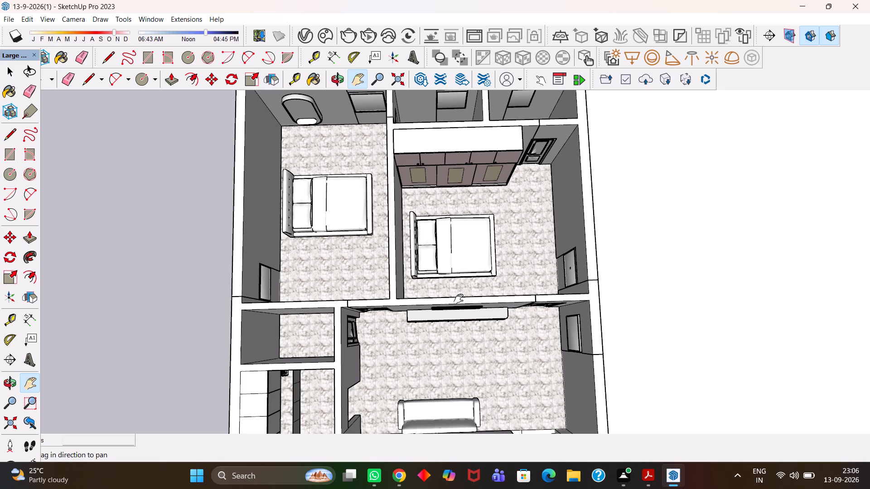
Examine the living room's TV wall, low cabinet, doors, window, sofa and the open floor between them.
scroll(442, 317, "up", 3)
scroll(449, 317, "down", 1)
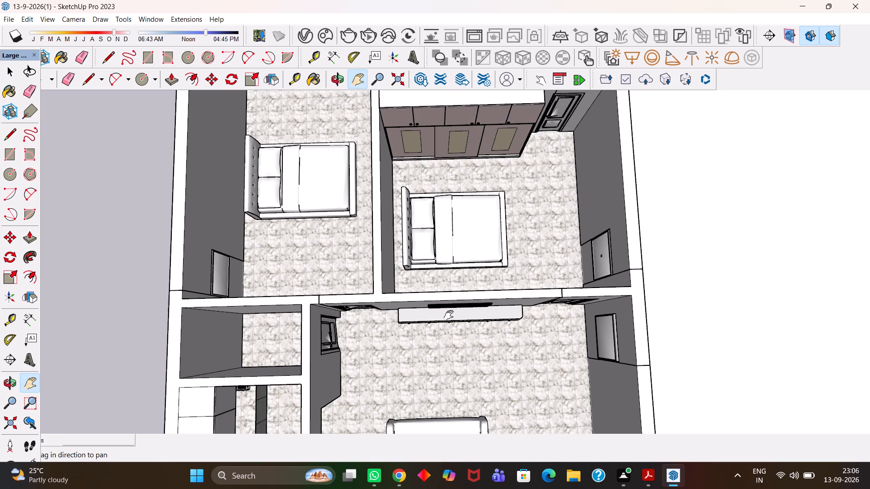
scroll(450, 310, "up", 2)
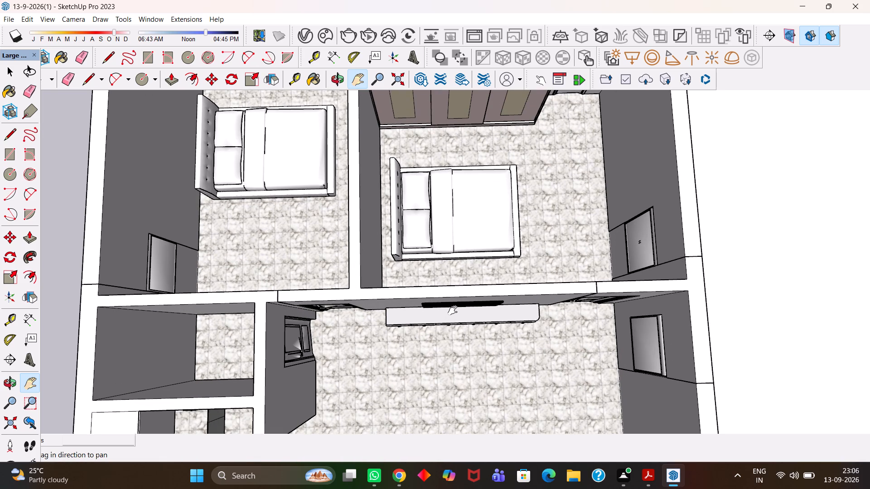
scroll(453, 310, "up", 4)
scroll(453, 304, "down", 4)
key("h")
scroll(453, 306, "down", 1)
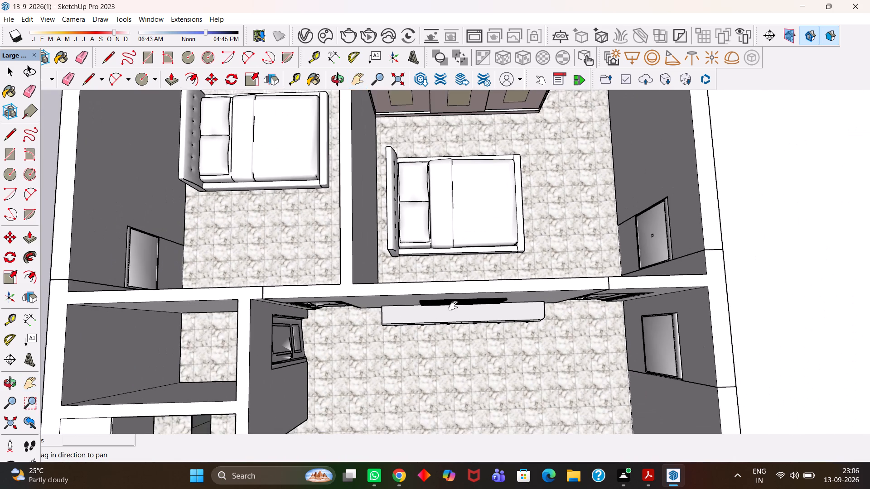
scroll(453, 306, "down", 10)
scroll(457, 332, "up", 6)
middle_click_drag(450, 326, 440, 313)
middle_click_drag(436, 303, 438, 291)
key("h")
left_click_drag(461, 351, 448, 229)
scroll(440, 254, "up", 5)
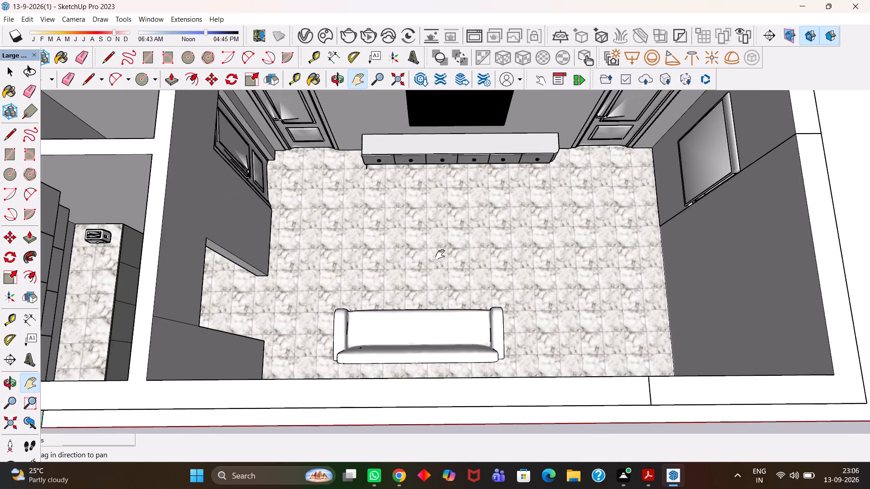
key("h")
scroll(443, 250, "up", 4)
scroll(452, 280, "down", 10)
scroll(456, 296, "up", 2)
scroll(451, 237, "up", 1)
scroll(450, 231, "down", 3)
middle_click_drag(455, 292, 453, 273)
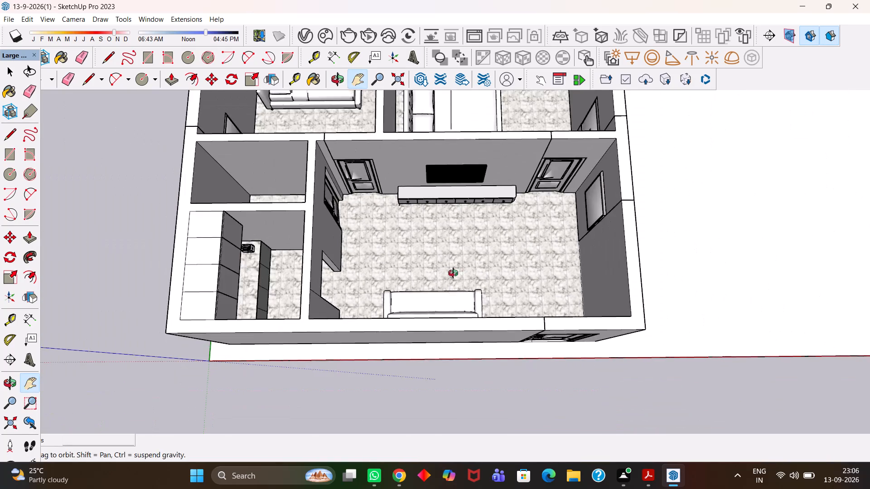
middle_click_drag(453, 273, 448, 203)
scroll(448, 203, "up", 4)
left_click_drag(457, 222, 493, 272)
scroll(497, 262, "up", 3)
scroll(507, 310, "down", 2)
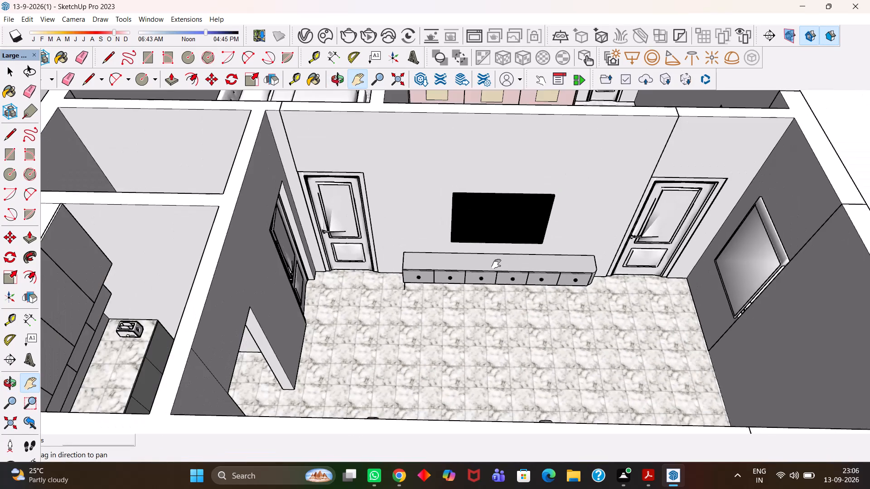
Examine both bedrooms and the small rooms behind the pink wardrobe from above.
middle_click_drag(493, 261, 502, 334)
scroll(502, 334, "up", 3)
left_click_drag(506, 212, 550, 363)
left_click_drag(545, 244, 545, 348)
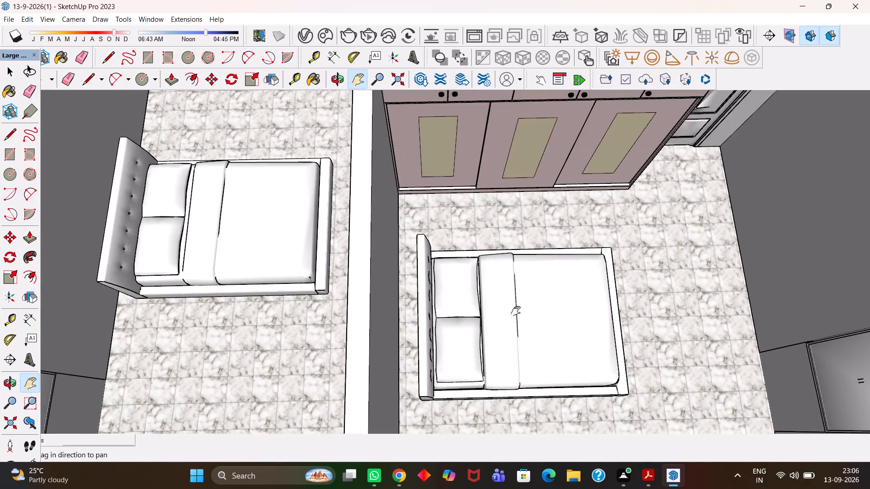
scroll(516, 311, "down", 6)
scroll(544, 255, "up", 6)
scroll(545, 242, "down", 7)
left_click_drag(544, 224, 542, 316)
scroll(605, 307, "up", 3)
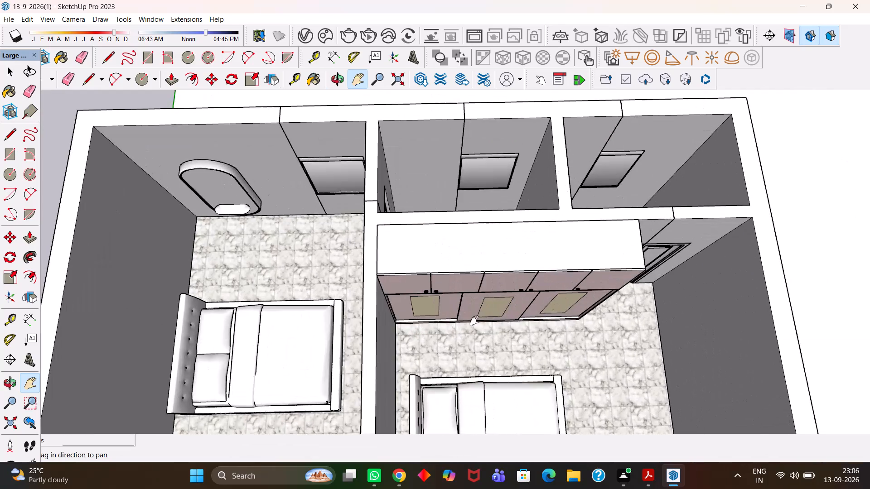
scroll(474, 321, "up", 1)
scroll(355, 295, "down", 6)
scroll(491, 294, "up", 3)
scroll(515, 296, "down", 6)
scroll(563, 332, "up", 5)
middle_click_drag(563, 332, 300, 350)
scroll(271, 326, "down", 8)
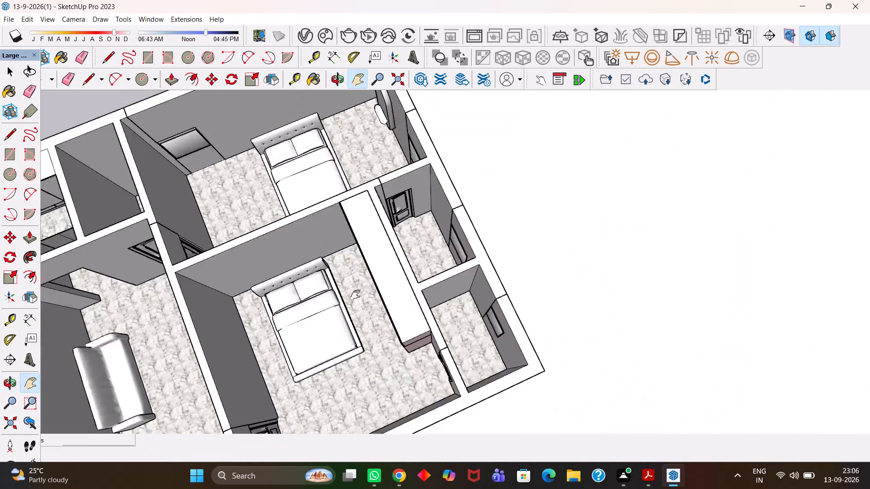
scroll(534, 263, "up", 7)
middle_click_drag(529, 264, 439, 279)
scroll(372, 282, "down", 7)
left_click_drag(299, 252, 543, 329)
scroll(541, 320, "down", 6)
left_click_drag(503, 254, 583, 315)
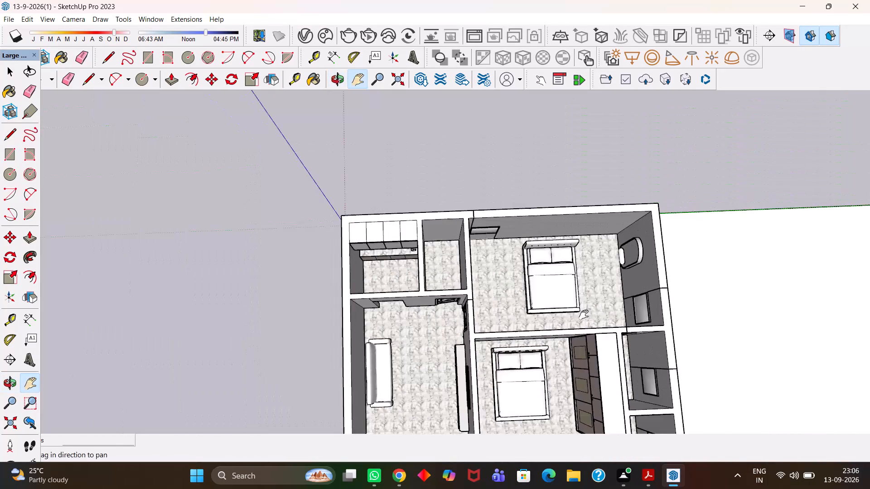
Inspect the kitchen counter with the toaster and download the Induction Hob 33-08 model from Chaos Cosmos.
scroll(480, 319, "up", 6)
scroll(468, 316, "down", 7)
scroll(361, 241, "up", 9)
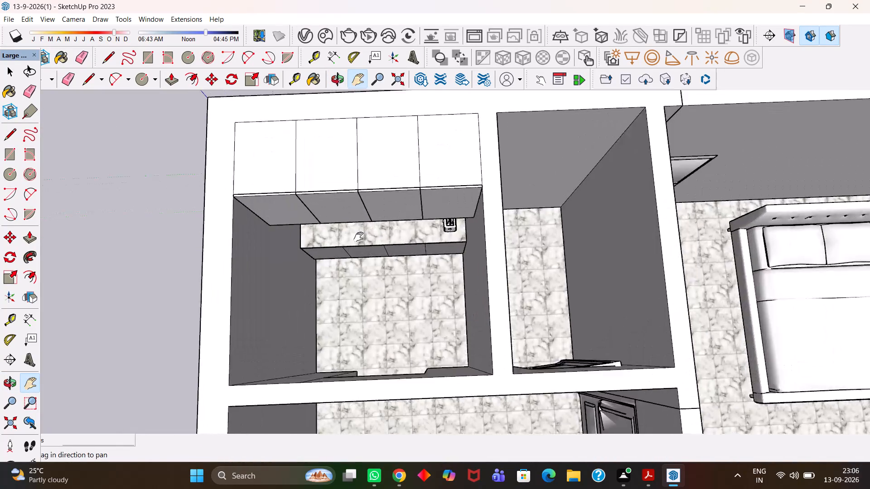
scroll(358, 237, "up", 9)
scroll(361, 235, "down", 5)
scroll(372, 285, "up", 2)
middle_click_drag(411, 222, 505, 153)
scroll(446, 191, "up", 2)
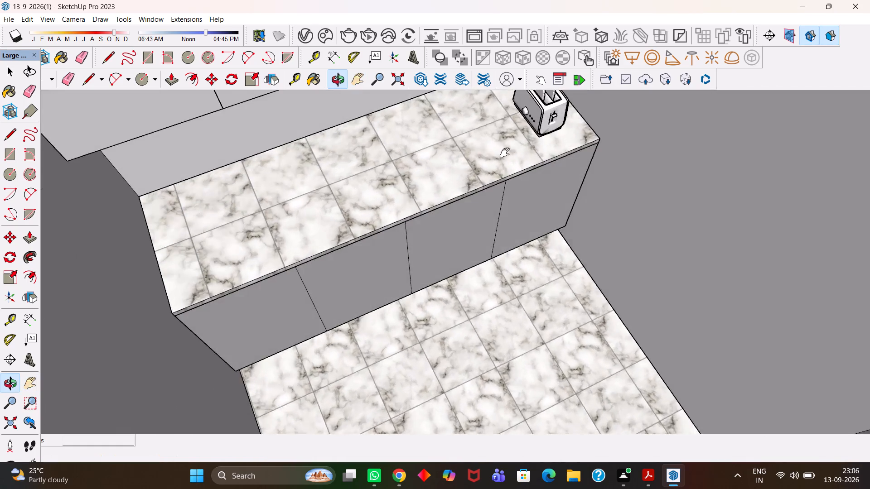
left_click_drag(459, 201, 457, 294)
middle_click_drag(412, 263, 402, 234)
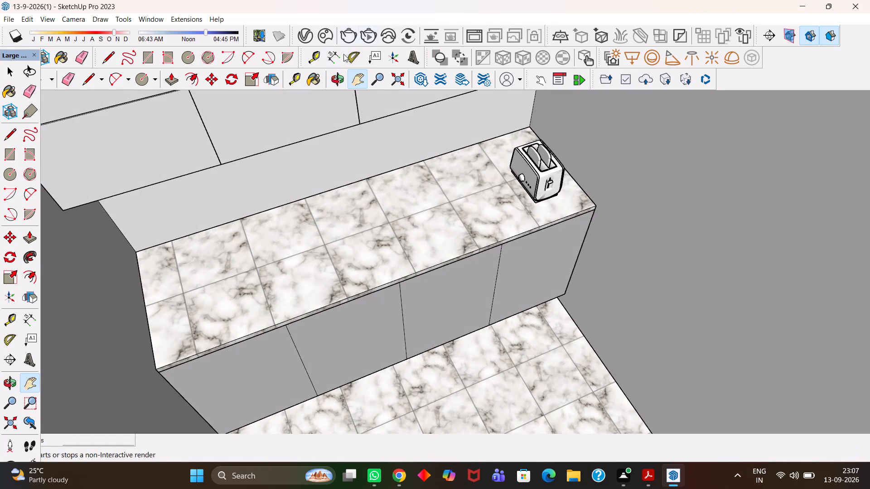
left_click(323, 33)
scroll(163, 202, "down", 5)
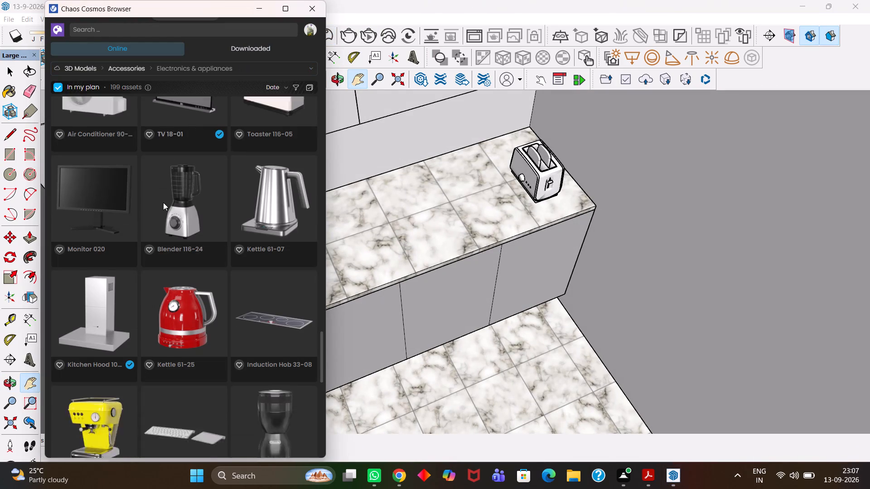
scroll(227, 201, "up", 3)
left_click(285, 245)
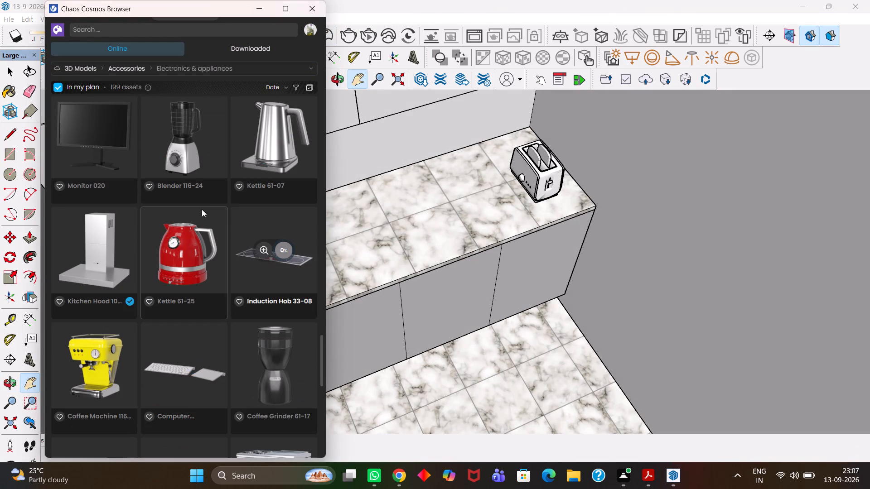
Browse the rest of the Electronics & appliances models in Chaos Cosmos for further kitchen items.
scroll(200, 208, "down", 13)
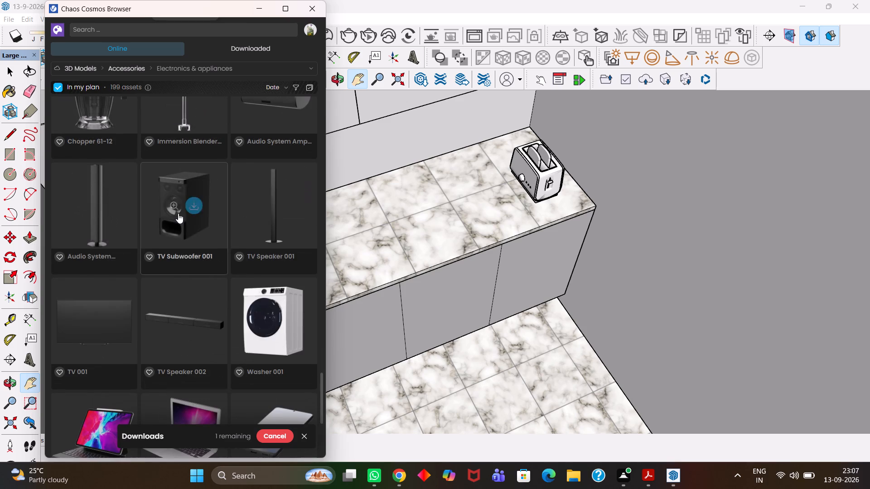
scroll(120, 231, "up", 7)
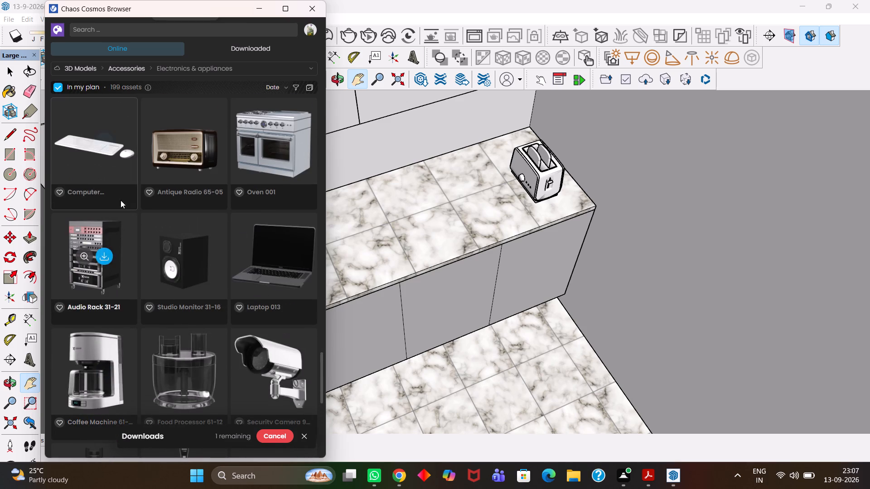
scroll(135, 204, "down", 6)
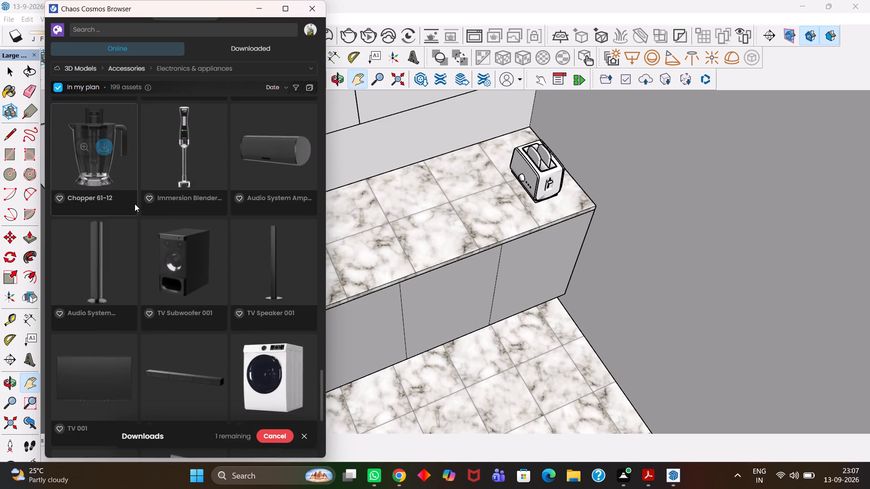
scroll(135, 204, "down", 12)
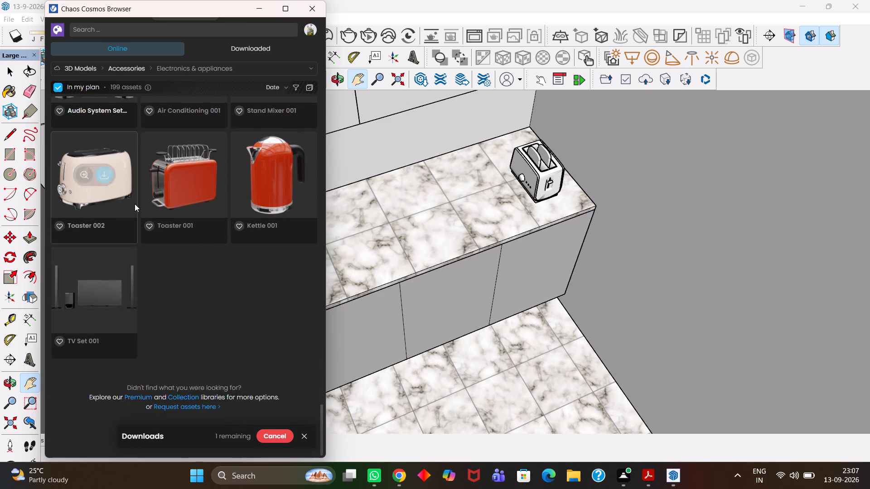
Import the downloaded Induction Hob 33-08 and place it on the middle of the kitchen counter.
scroll(135, 204, "down", 2)
scroll(135, 204, "up", 7)
double_click(288, 401)
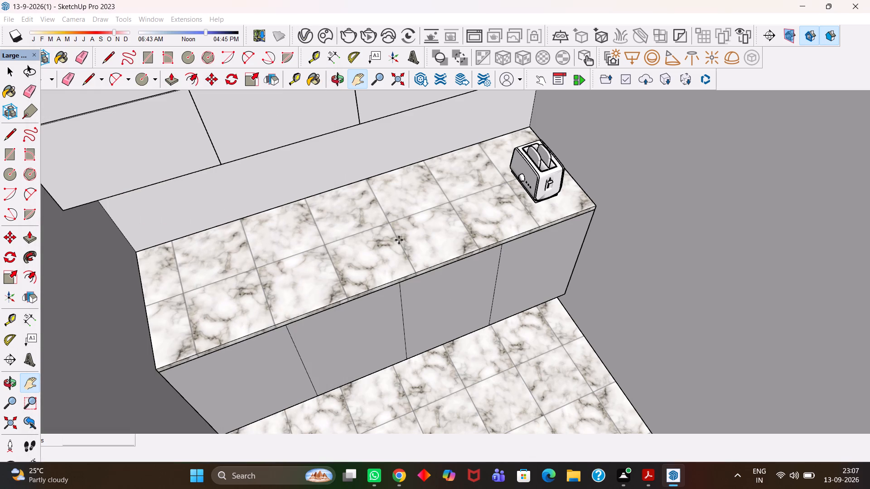
left_click(385, 224)
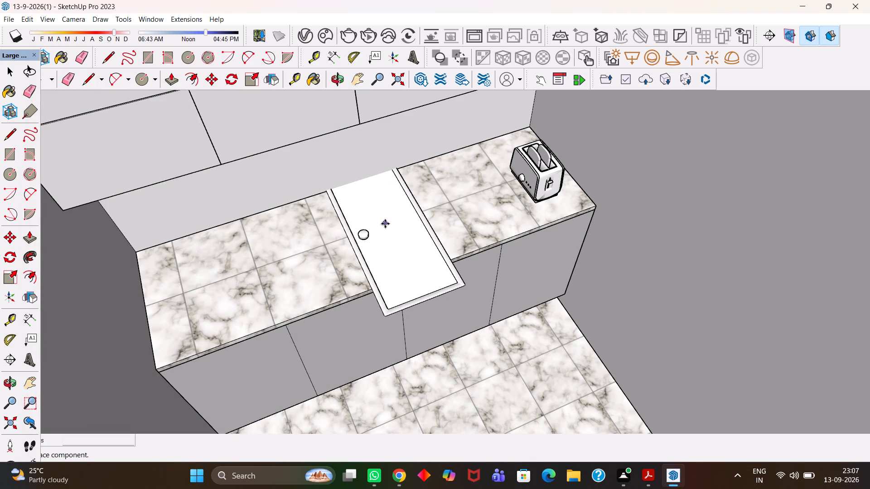
key("Escape")
left_click(410, 269)
left_click(261, 5)
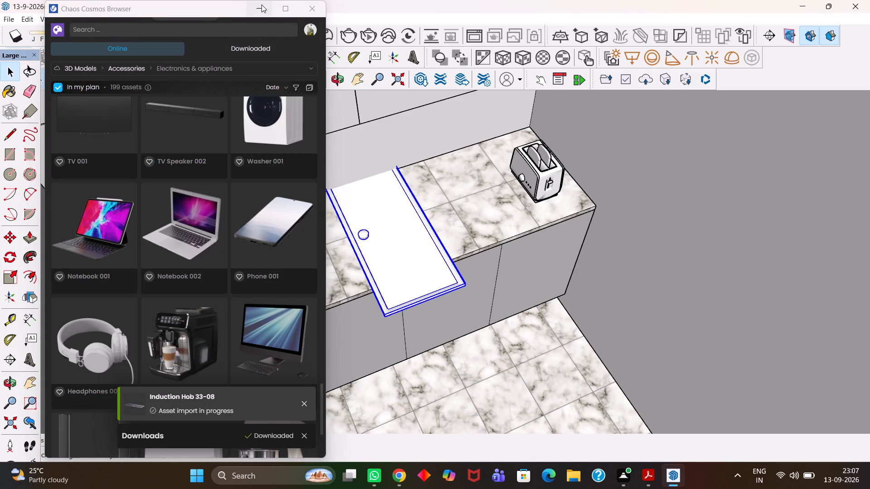
Rotate the induction hob 90 degrees so its long side runs parallel to the counter's front edge.
left_click(13, 255)
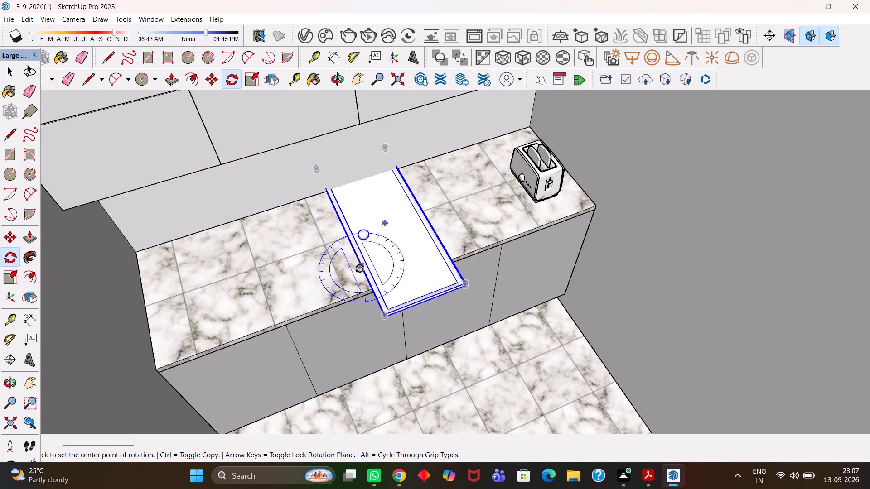
left_click(353, 278)
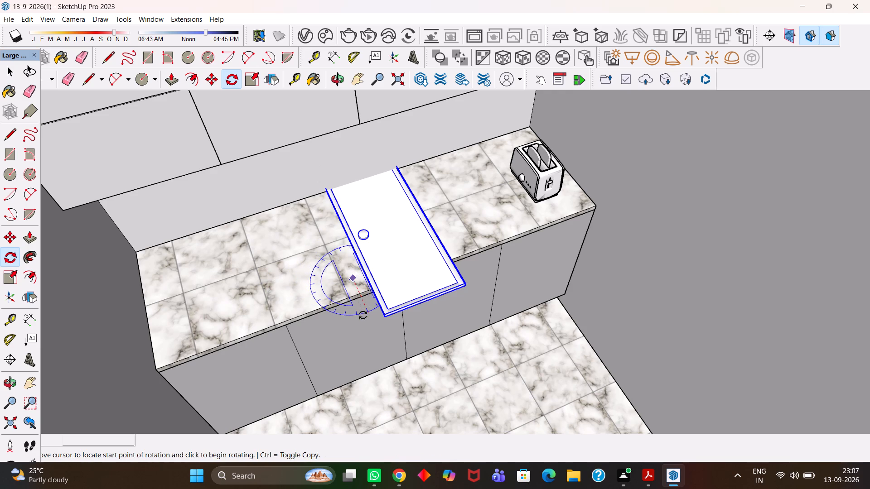
left_click(363, 315)
left_click(321, 288)
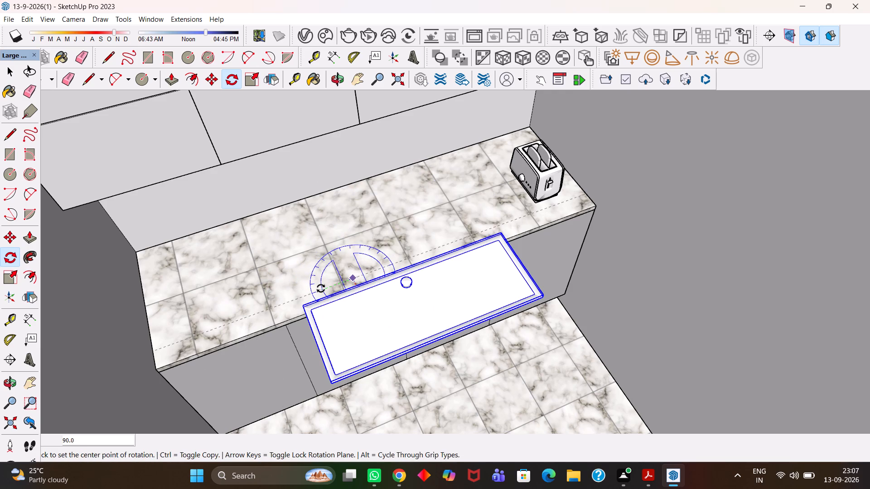
Move the induction hob back from the counter's front edge so it lies fully on the marble top.
middle_click_drag(328, 295, 338, 302)
scroll(336, 301, "up", 2)
key("m")
left_click(307, 319)
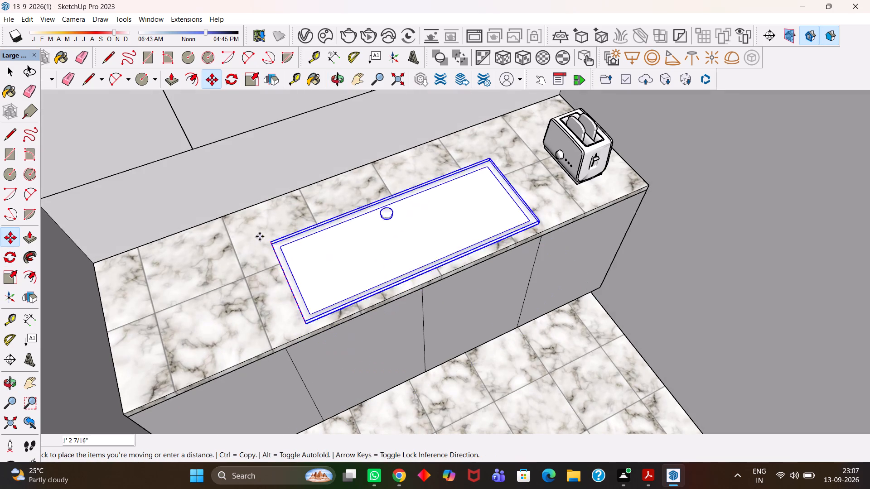
left_click(242, 237)
Raise the induction hob about 3/4" by its front corner so its body sits on the marble counter surface.
key("h")
scroll(244, 242, "up", 5)
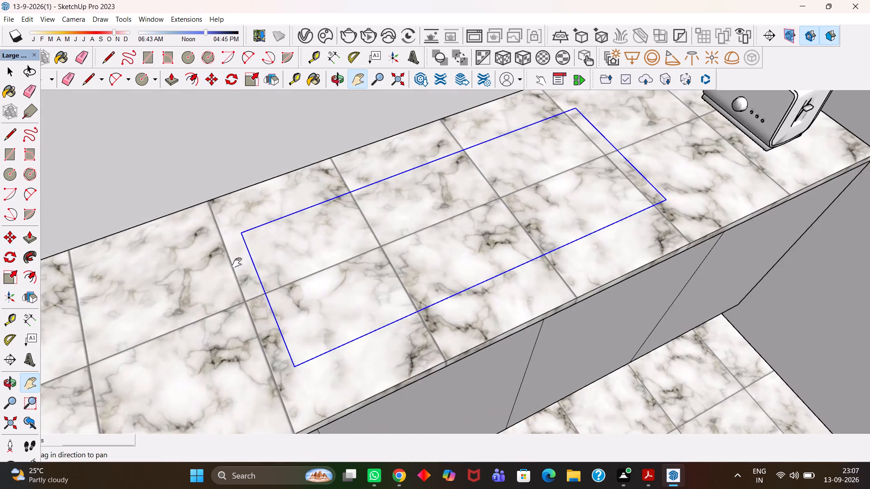
scroll(237, 263, "up", 4)
middle_click_drag(243, 269, 303, 246)
key("h")
left_click_drag(304, 292, 320, 189)
scroll(405, 277, "up", 3)
key("m")
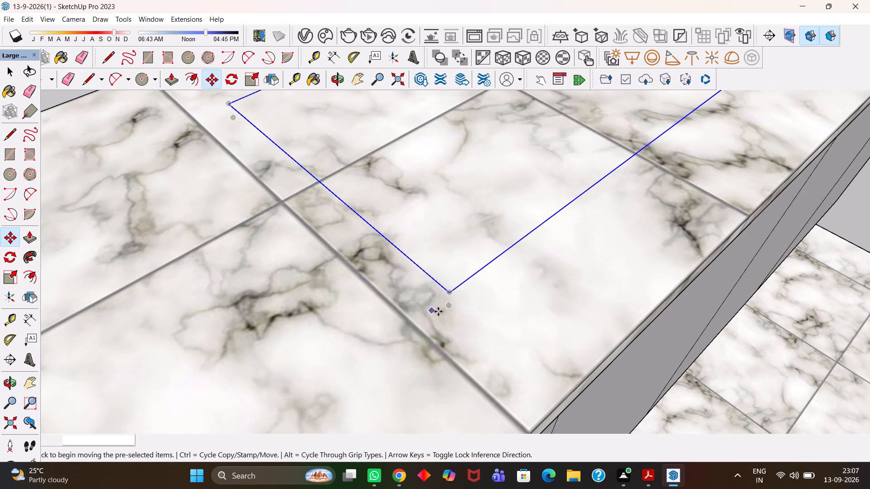
left_click(449, 308)
left_click(451, 293)
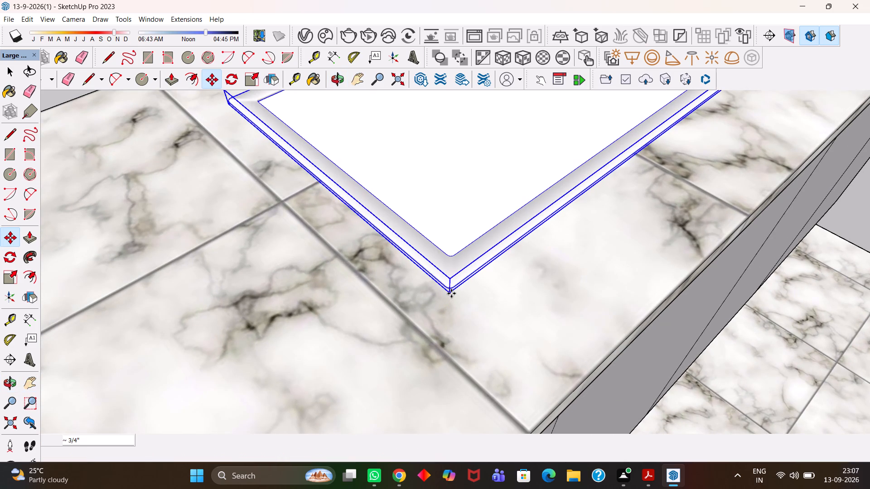
Examine how the induction hob sits on the counter from close up, along its edges and next to the toaster.
key("h")
scroll(440, 294, "down", 6)
scroll(385, 270, "down", 2)
key("h")
middle_click_drag(525, 242, 421, 260)
scroll(420, 258, "up", 1)
key("h")
left_click_drag(604, 189, 510, 245)
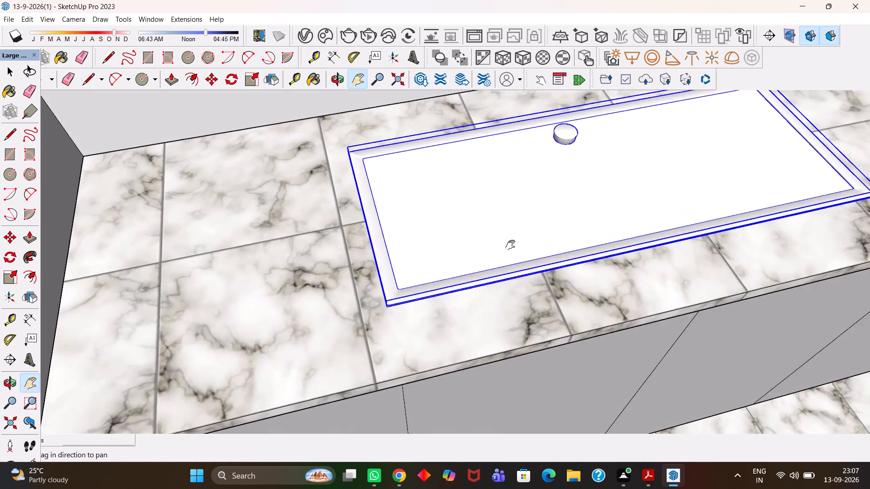
left_click_drag(510, 245, 345, 298)
scroll(362, 292, "down", 5)
middle_click_drag(495, 302, 446, 278)
middle_click_drag(418, 264, 408, 262)
scroll(408, 262, "up", 5)
key("h")
scroll(483, 302, "up", 3)
scroll(495, 304, "down", 2)
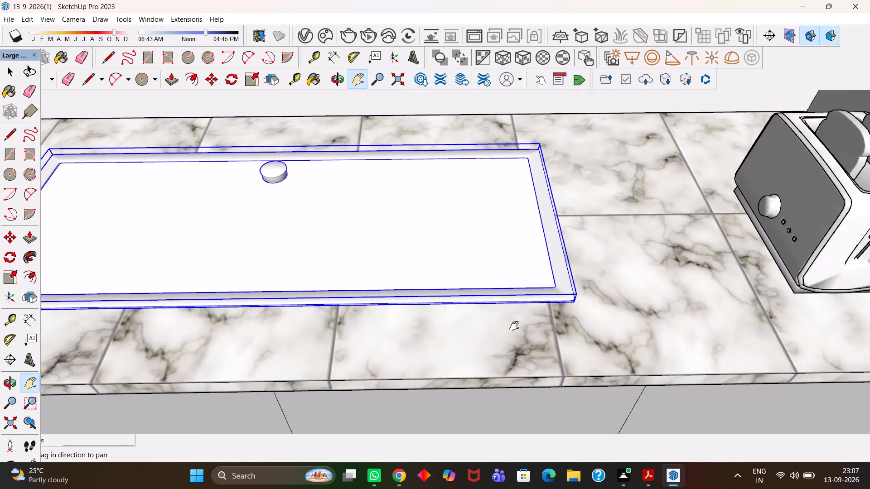
middle_click_drag(515, 327, 491, 192)
scroll(491, 196, "up", 1)
scroll(483, 222, "down", 4)
scroll(518, 292, "up", 2)
middle_click_drag(506, 279, 499, 202)
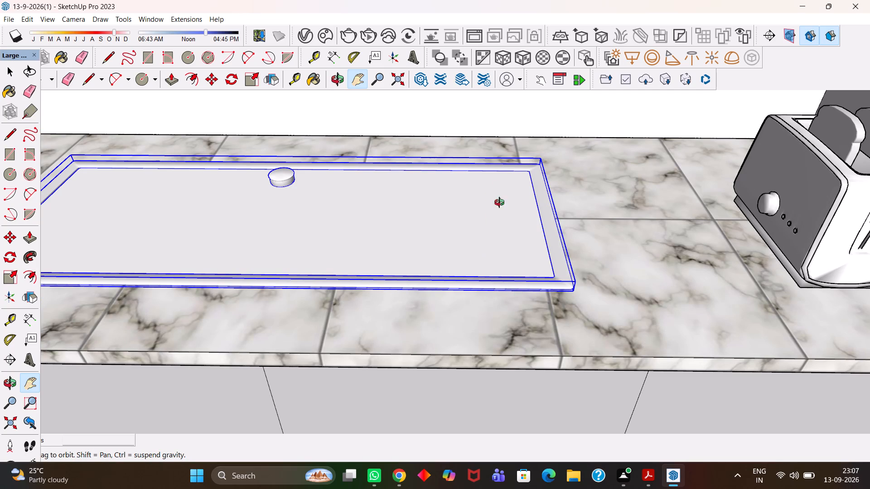
middle_click_drag(499, 202, 502, 164)
scroll(507, 164, "up", 1)
scroll(512, 169, "down", 5)
scroll(492, 241, "up", 8)
scroll(517, 275, "up", 8)
key("h")
scroll(514, 270, "up", 3)
Save the model.
key("ctrl+s")
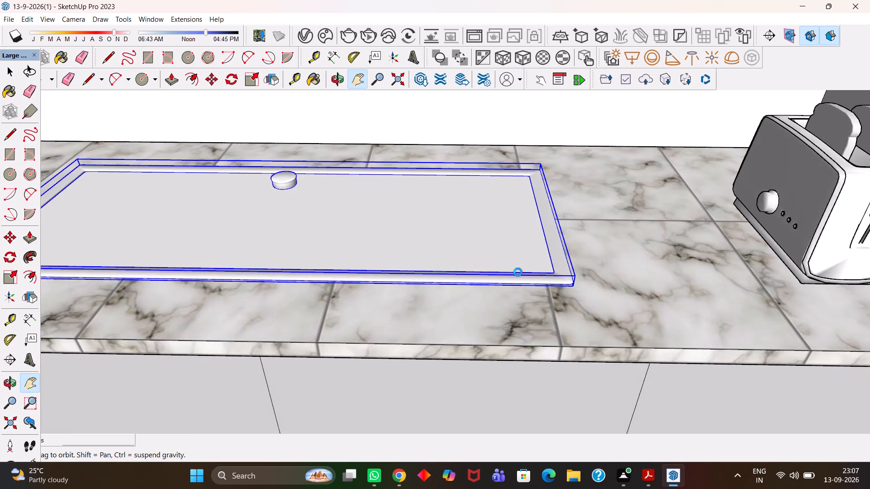
key("ctrl+s")
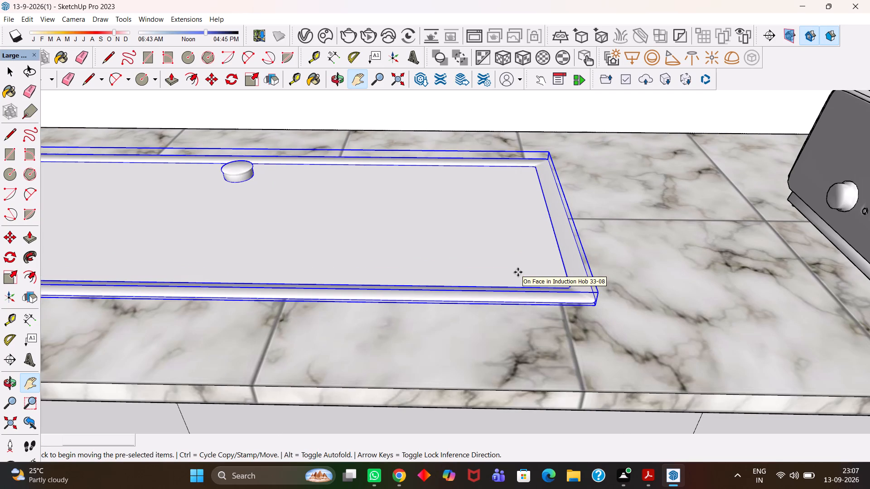
key("ctrl+s")
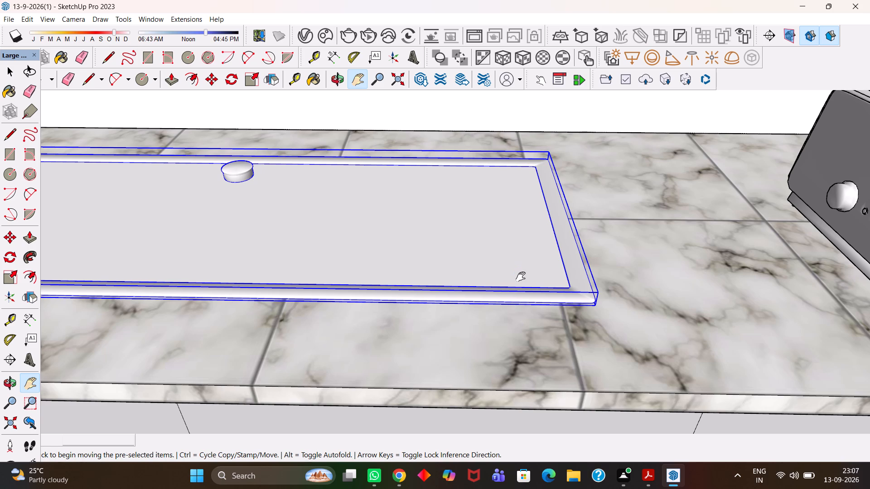
Inspect the induction hob at counter level and from the front beneath the wall cabinets.
key("h")
scroll(521, 277, "up", 4)
scroll(521, 278, "down", 7)
middle_click_drag(541, 288, 538, 218)
middle_click_drag(542, 180, 538, 142)
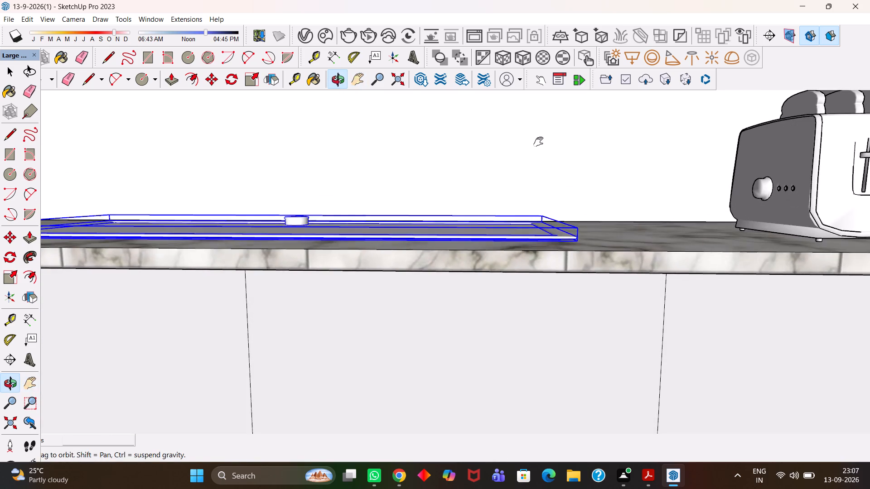
middle_click_drag(539, 122, 522, 111)
middle_click_drag(521, 212, 550, 338)
key("h")
scroll(550, 338, "down", 5)
left_click_drag(510, 321, 594, 312)
scroll(511, 300, "down", 5)
middle_click_drag(443, 379, 445, 388)
scroll(451, 415, "up", 2)
middle_click(452, 419)
key("h")
scroll(443, 376, "down", 5)
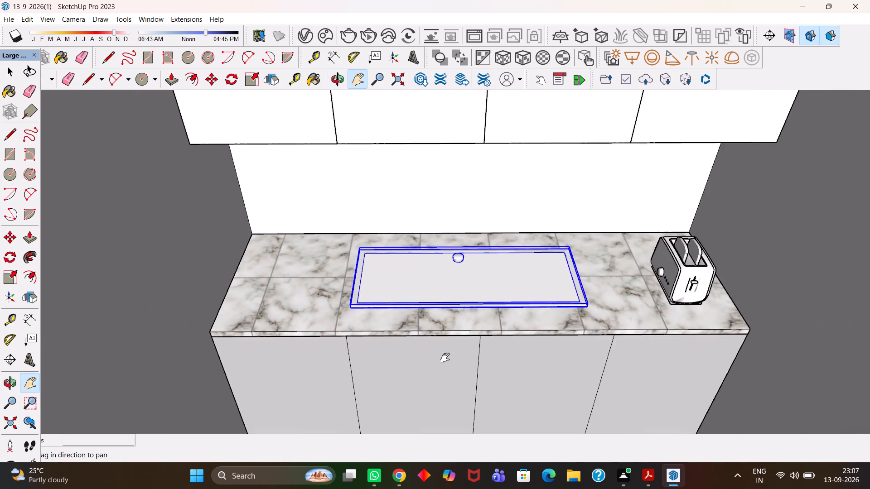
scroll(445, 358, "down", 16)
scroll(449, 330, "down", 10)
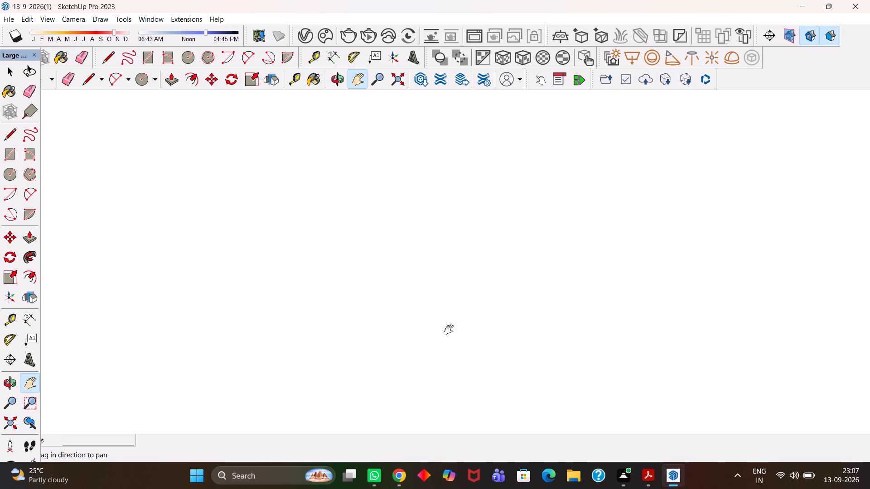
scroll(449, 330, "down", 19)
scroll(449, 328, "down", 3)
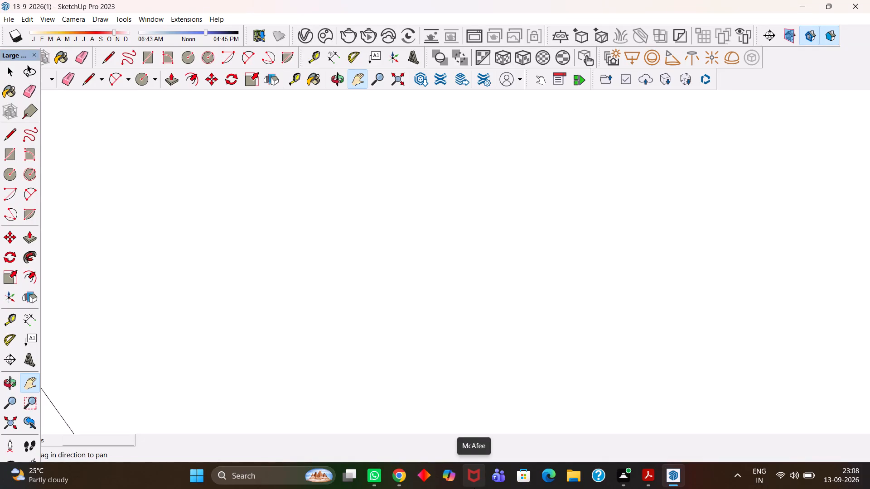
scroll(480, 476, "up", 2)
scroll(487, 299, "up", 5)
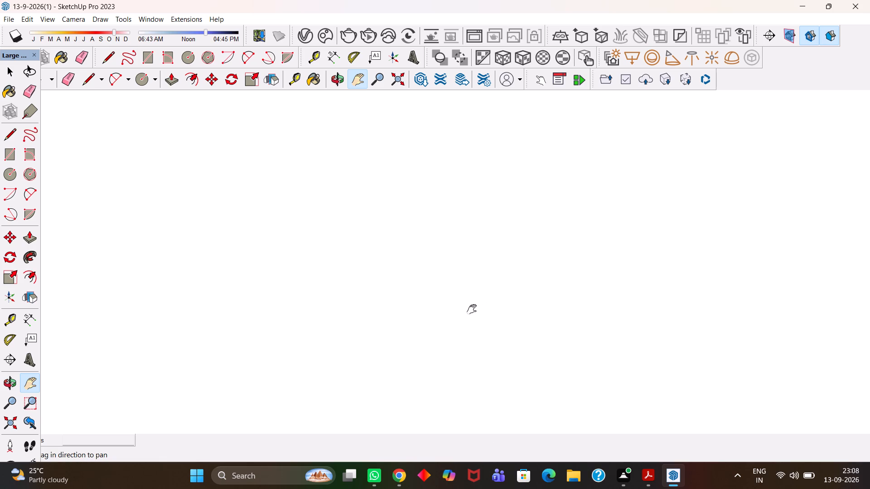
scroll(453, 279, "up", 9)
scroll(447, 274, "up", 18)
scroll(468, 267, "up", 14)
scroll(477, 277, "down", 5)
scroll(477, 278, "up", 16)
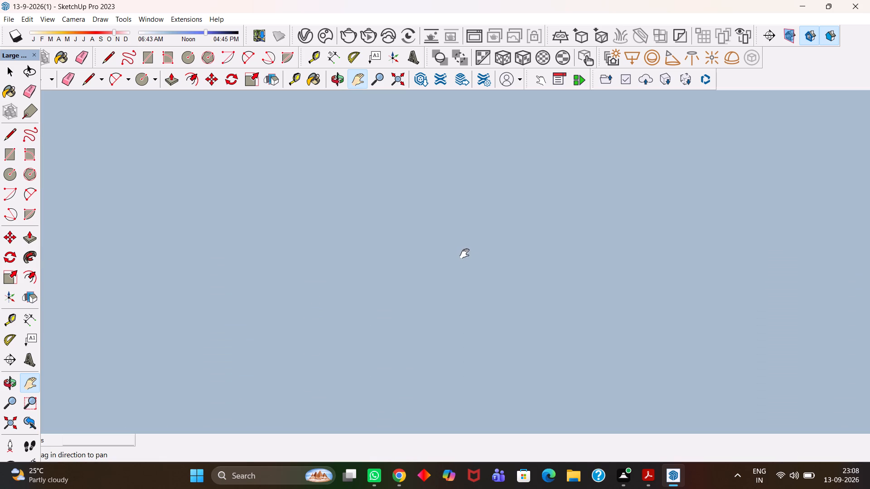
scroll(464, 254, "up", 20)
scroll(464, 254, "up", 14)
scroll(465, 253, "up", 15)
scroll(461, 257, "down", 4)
Deselect the hob and examine the kitchen, the adjoining small room and the upper bedroom from above.
middle_click_drag(402, 331, 402, 335)
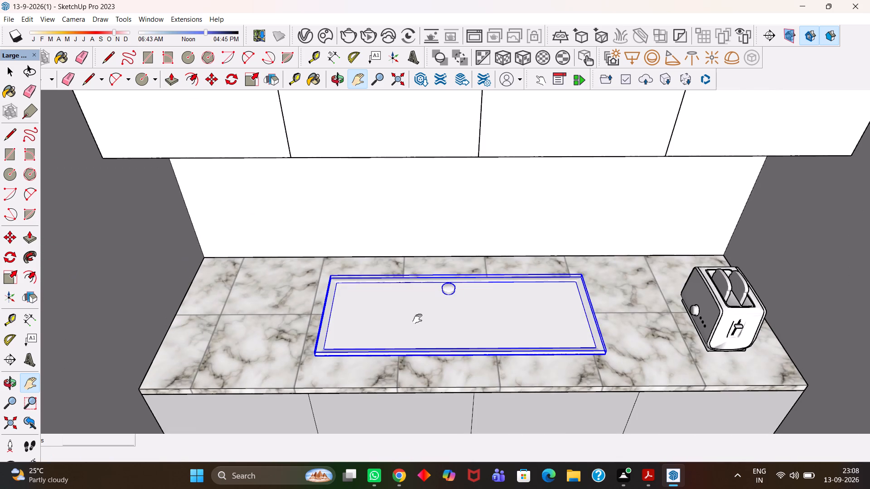
scroll(419, 315, "down", 3)
middle_click_drag(434, 301, 431, 385)
scroll(431, 385, "up", 3)
scroll(430, 382, "down", 20)
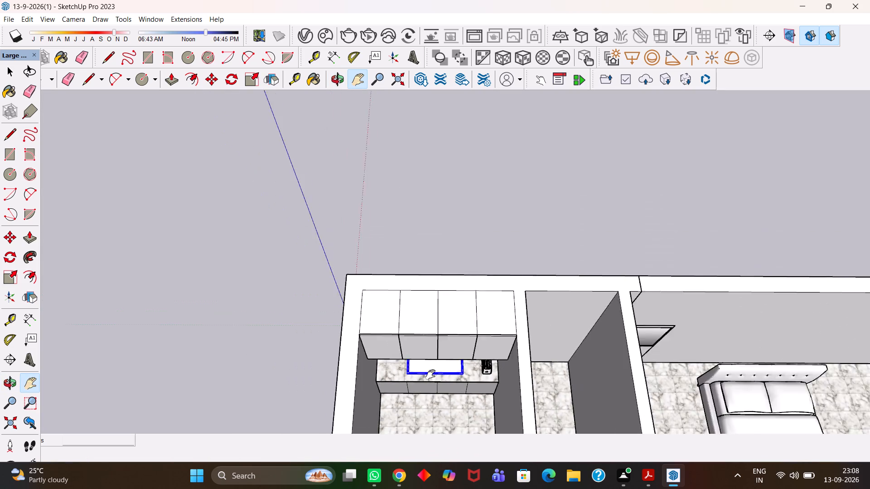
scroll(430, 374, "down", 2)
middle_click(420, 370)
scroll(418, 368, "up", 2)
key("space")
left_click(502, 189)
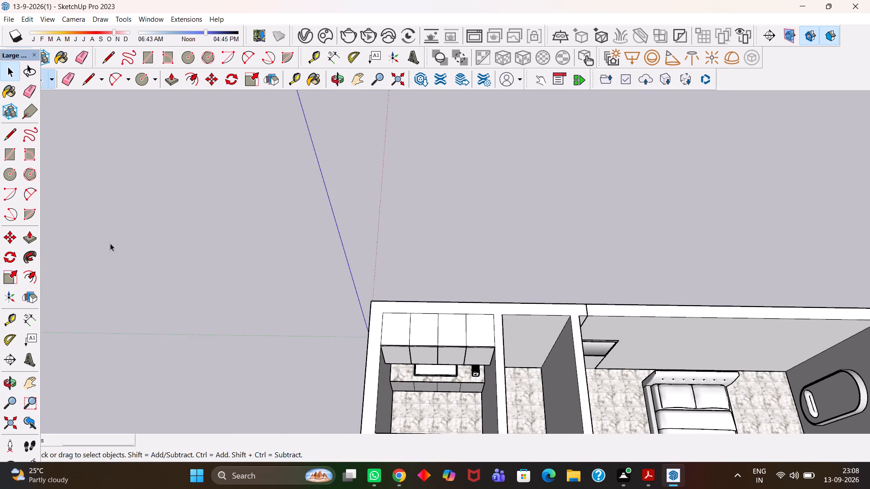
key("h")
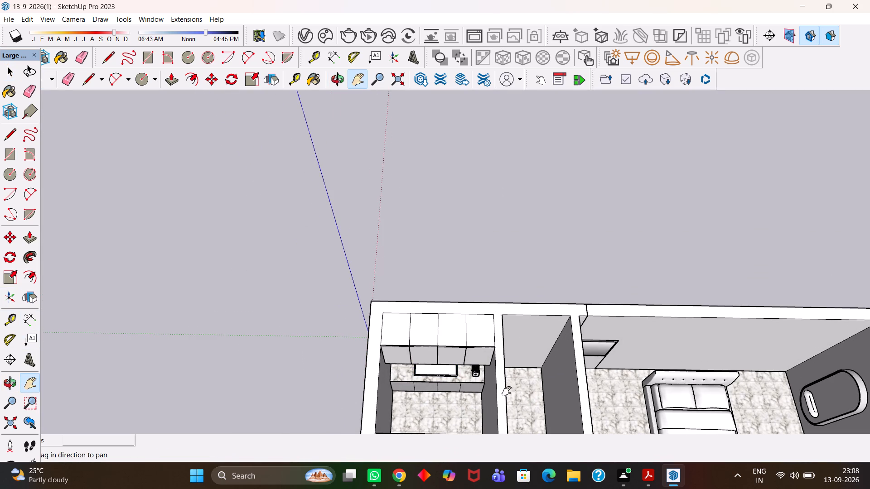
left_click_drag(507, 391, 297, 188)
scroll(289, 199, "down", 5)
scroll(348, 235, "up", 5)
scroll(523, 205, "up", 3)
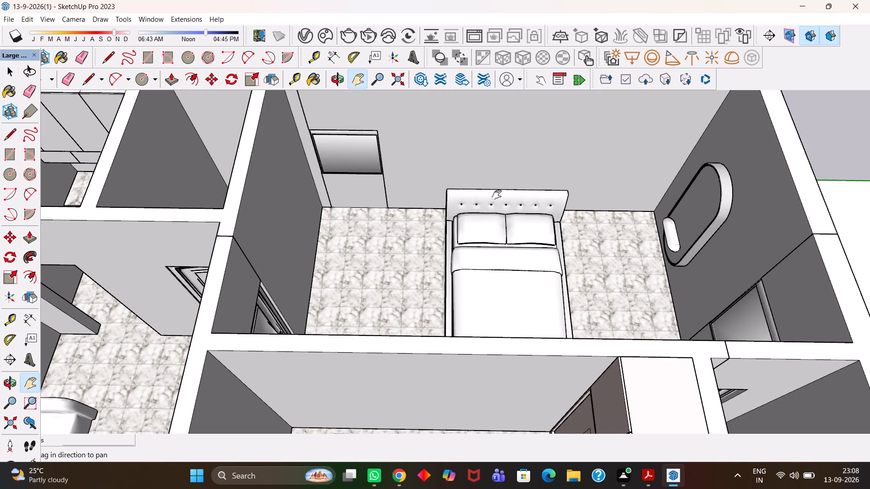
scroll(481, 180, "up", 4)
scroll(479, 180, "down", 4)
scroll(477, 241, "up", 5)
middle_click_drag(478, 288, 479, 305)
scroll(479, 305, "down", 5)
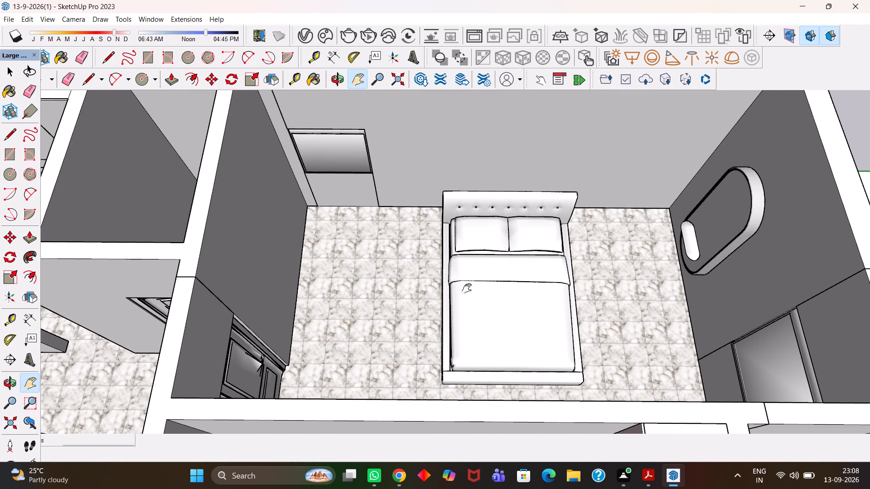
left_click_drag(454, 280, 580, 300)
scroll(466, 286, "down", 6)
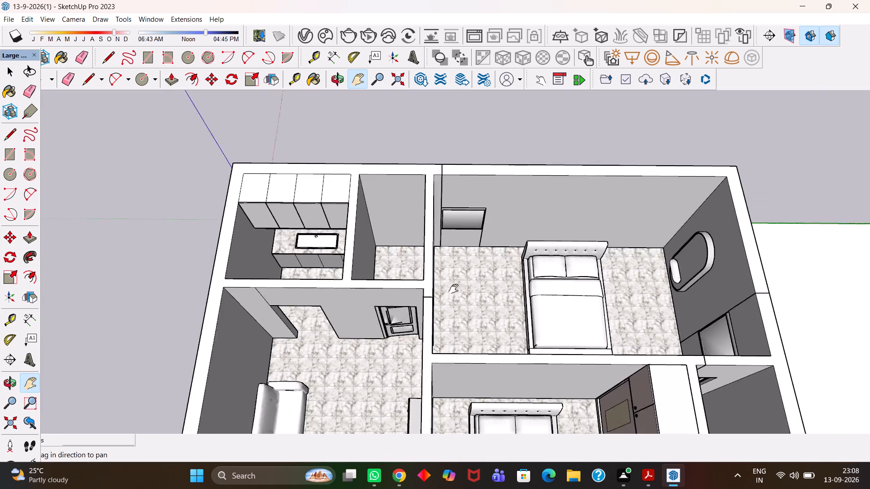
left_click_drag(396, 286, 533, 273)
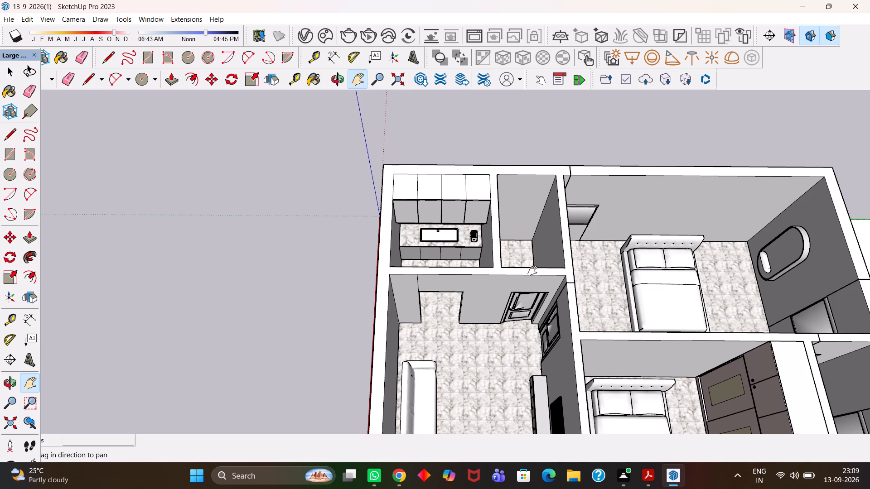
Examine the kitchen, the adjoining small room and the doorway end of the living room from above.
scroll(578, 244, "up", 15)
scroll(492, 291, "up", 1)
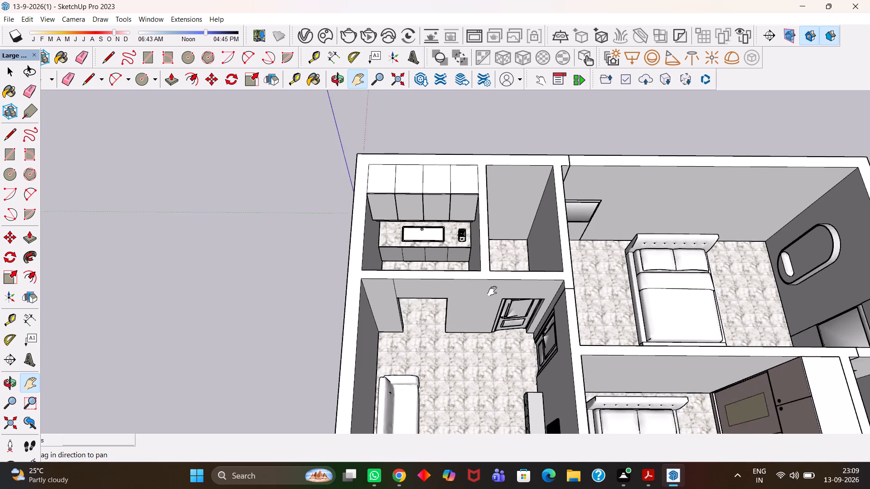
scroll(492, 291, "up", 8)
scroll(475, 276, "down", 4)
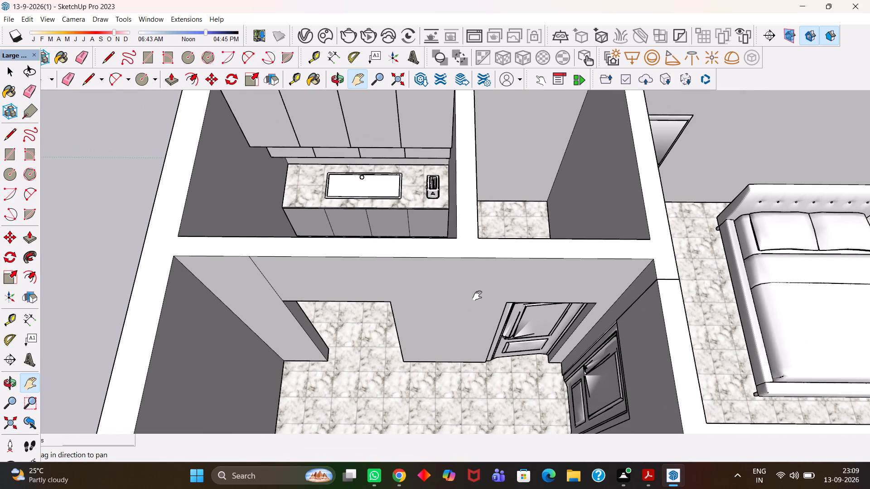
scroll(477, 296, "up", 7)
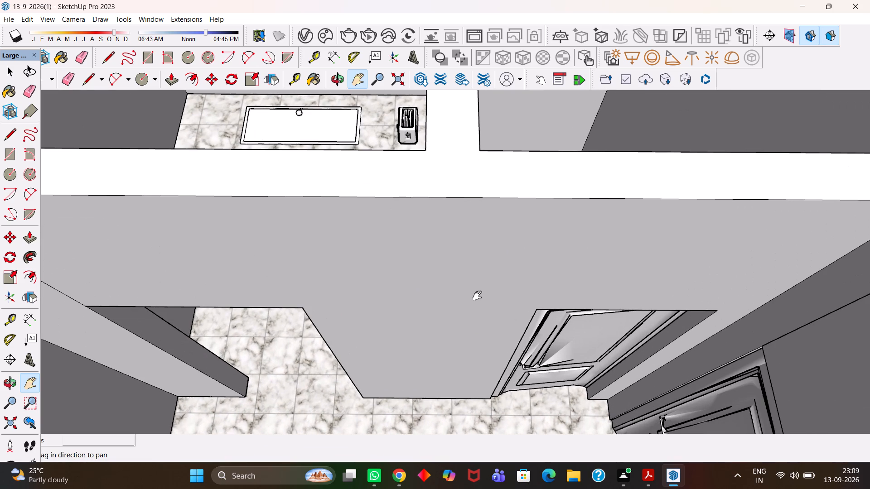
scroll(477, 296, "up", 3)
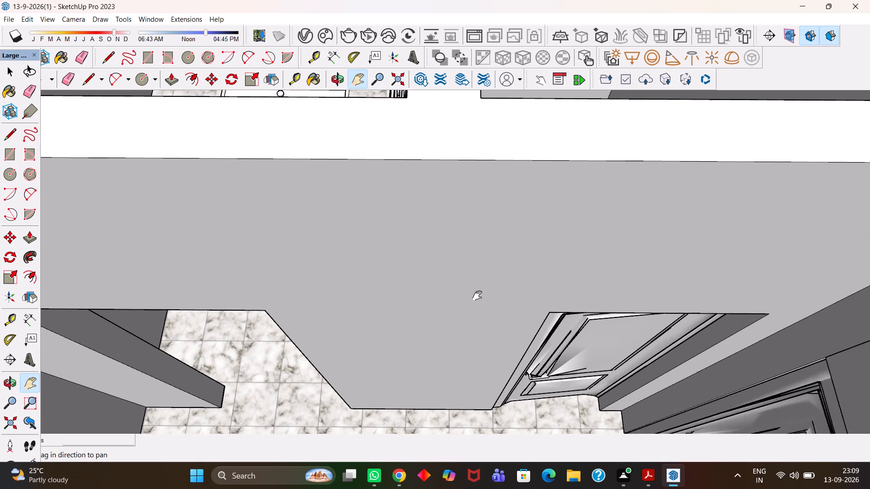
scroll(477, 296, "up", 2)
scroll(477, 296, "down", 16)
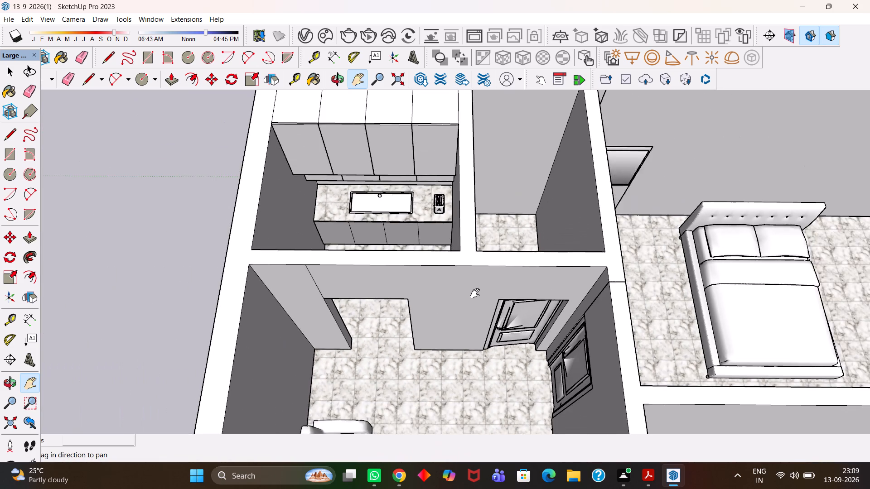
scroll(475, 293, "down", 8)
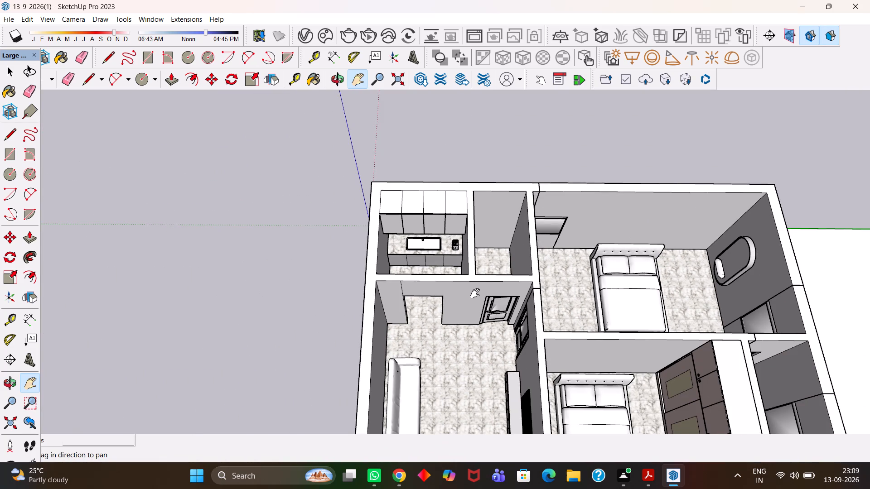
scroll(475, 293, "up", 3)
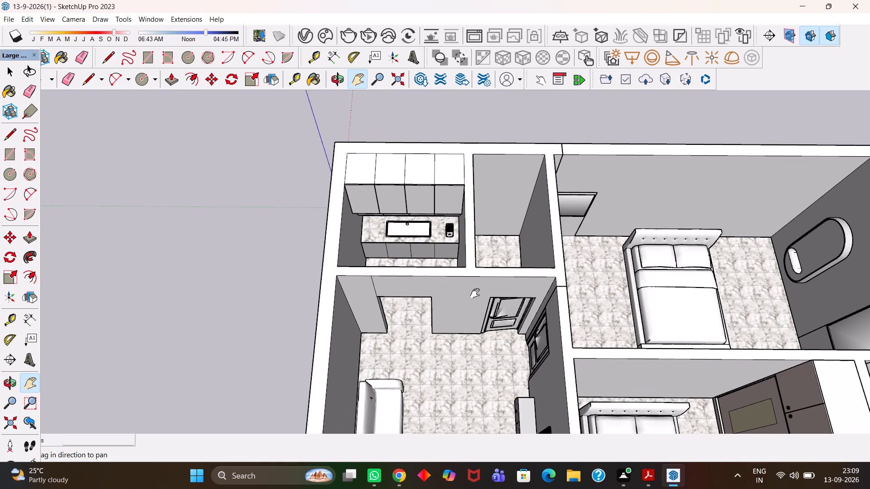
scroll(475, 293, "up", 3)
scroll(475, 293, "down", 10)
scroll(480, 312, "up", 6)
scroll(472, 310, "down", 5)
scroll(426, 312, "up", 3)
Inspect the kitchen counter with the sink and toaster, from above and from the front beneath the wall cabinets.
middle_click_drag(436, 313, 459, 311)
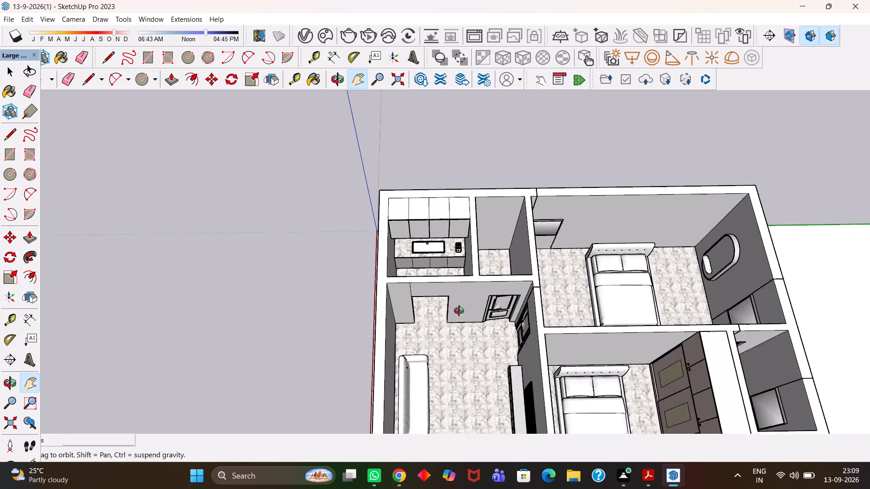
middle_click_drag(459, 311, 490, 302)
scroll(459, 311, "up", 7)
left_click_drag(465, 232, 408, 399)
scroll(372, 351, "up", 6)
middle_click_drag(381, 363, 336, 361)
scroll(336, 361, "up", 3)
left_click_drag(256, 306, 425, 385)
scroll(417, 366, "up", 10)
scroll(420, 358, "down", 4)
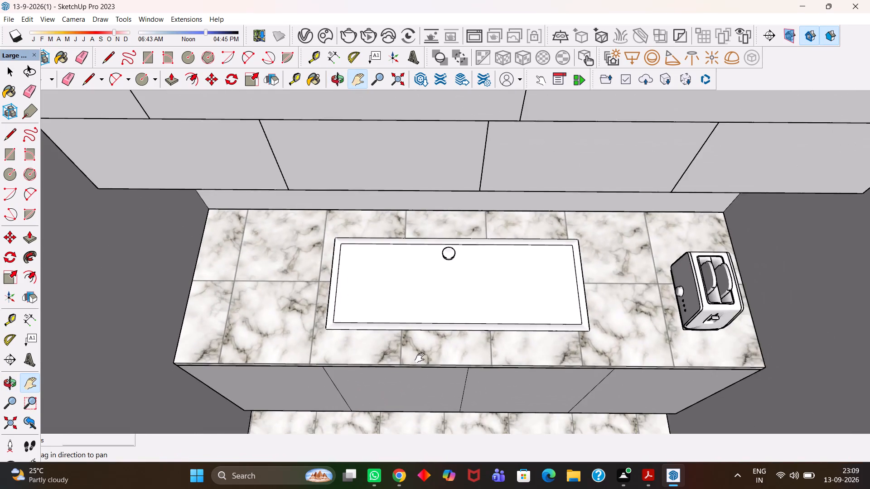
middle_click_drag(428, 346, 440, 262)
scroll(441, 262, "up", 1)
middle_click(438, 262)
scroll(435, 263, "up", 2)
scroll(432, 266, "down", 7)
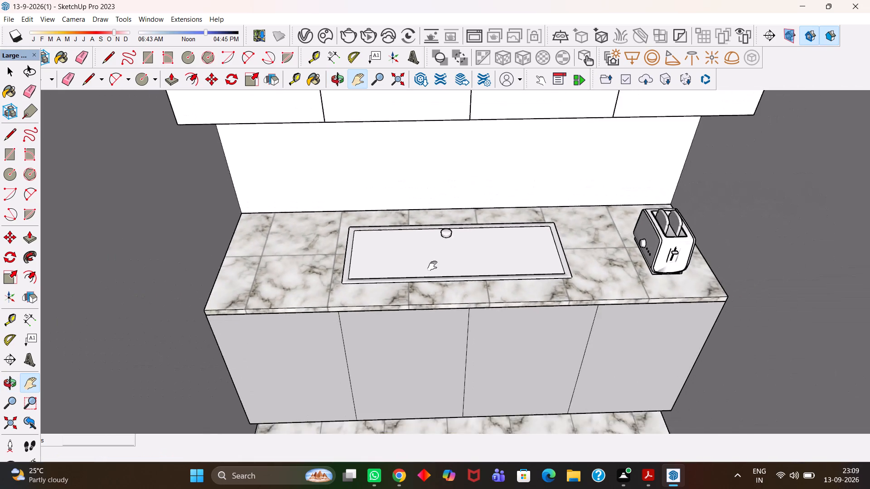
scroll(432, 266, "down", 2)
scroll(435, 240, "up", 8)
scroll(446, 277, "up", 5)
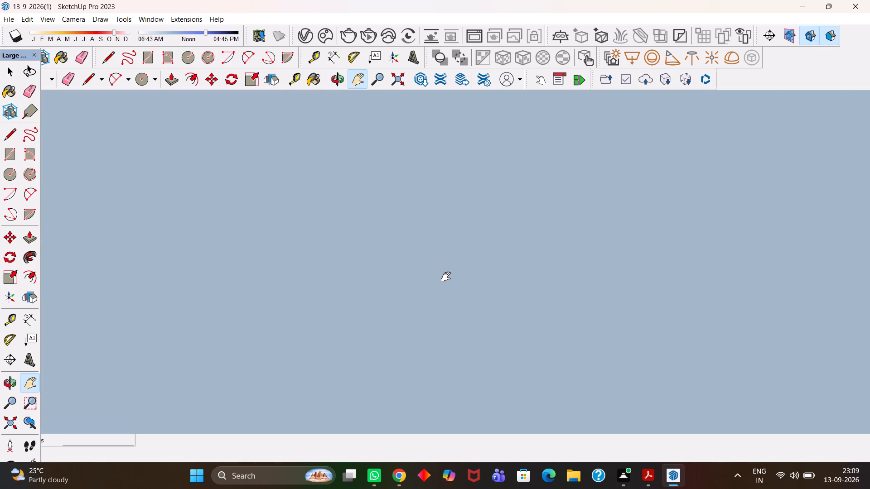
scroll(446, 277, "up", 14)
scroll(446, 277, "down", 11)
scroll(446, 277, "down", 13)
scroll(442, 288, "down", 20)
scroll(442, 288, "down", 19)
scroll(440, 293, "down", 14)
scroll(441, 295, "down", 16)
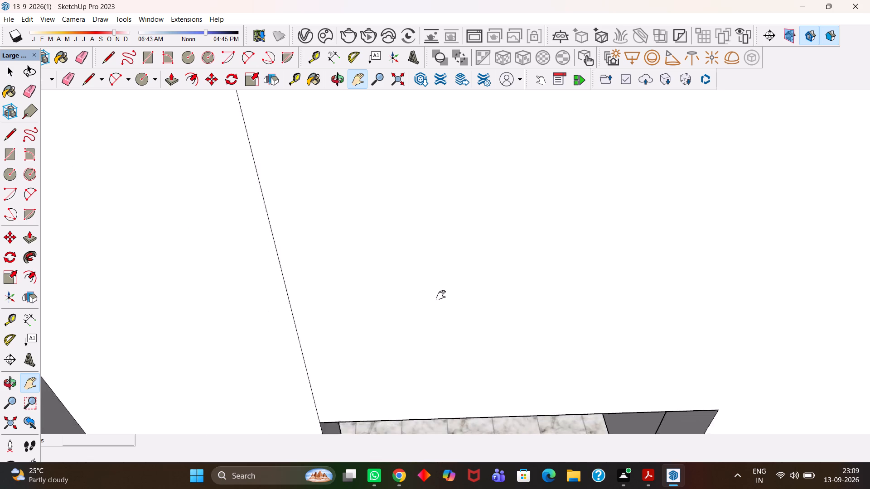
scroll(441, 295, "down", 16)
Review the kitchen, small room and upper bedroom, and the whole apartment layout from above.
middle_click_drag(464, 311, 463, 347)
scroll(463, 367, "down", 2)
left_click_drag(609, 311, 386, 297)
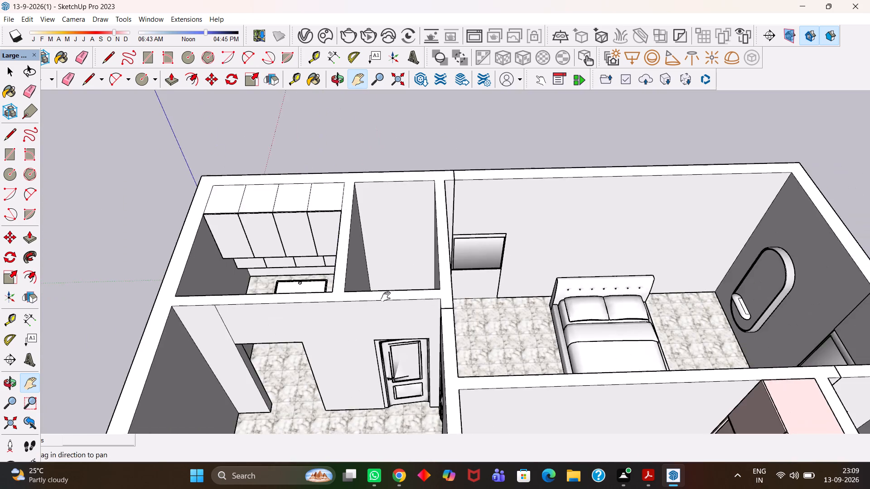
scroll(384, 297, "down", 6)
middle_click_drag(451, 270, 447, 351)
scroll(447, 357, "up", 1)
scroll(447, 358, "down", 6)
left_click_drag(458, 388, 431, 284)
scroll(433, 284, "down", 5)
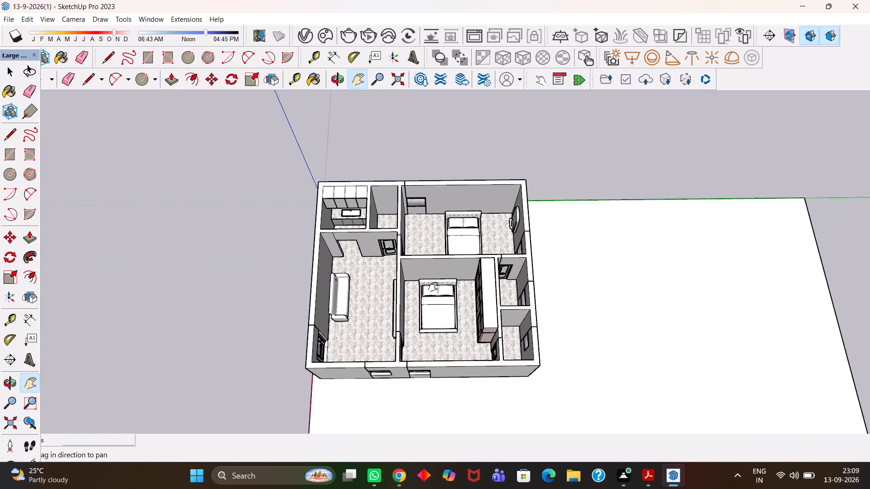
Examine the lower bedroom's bed, headboard and wardrobe, and the free floor beside the bed.
scroll(434, 295, "up", 14)
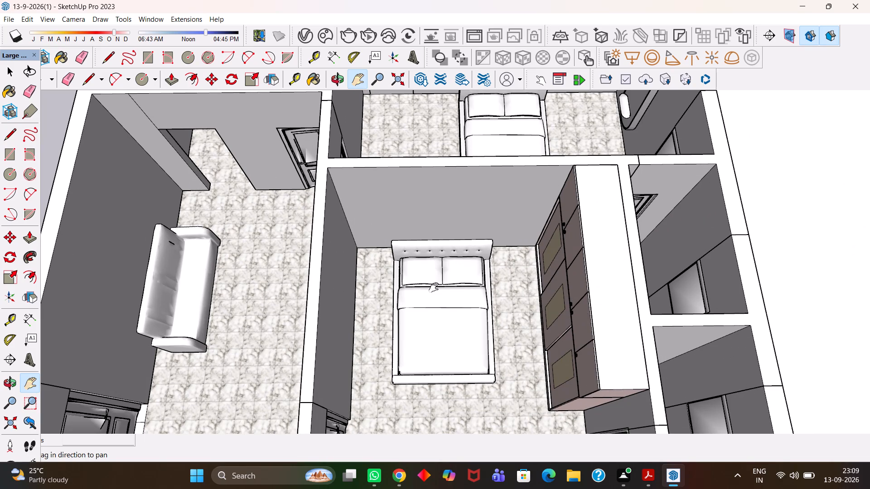
scroll(434, 288, "up", 3)
scroll(416, 300, "down", 6)
scroll(411, 299, "up", 3)
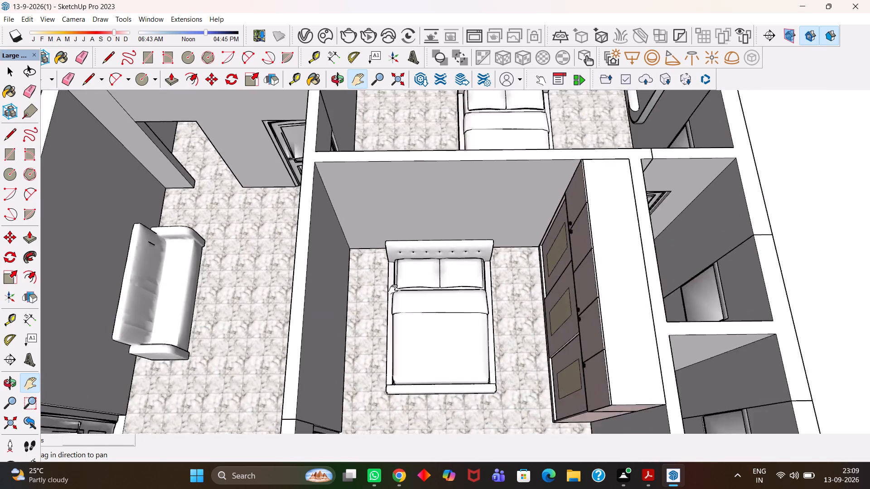
scroll(393, 289, "up", 1)
left_click_drag(382, 276, 493, 292)
scroll(463, 294, "down", 4)
scroll(536, 327, "up", 3)
scroll(535, 327, "down", 4)
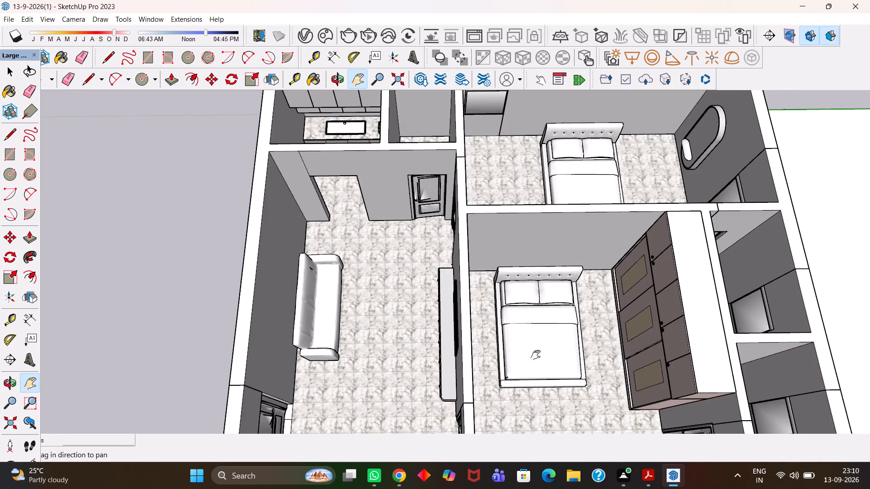
scroll(521, 280, "up", 3)
scroll(519, 280, "down", 4)
scroll(516, 273, "up", 3)
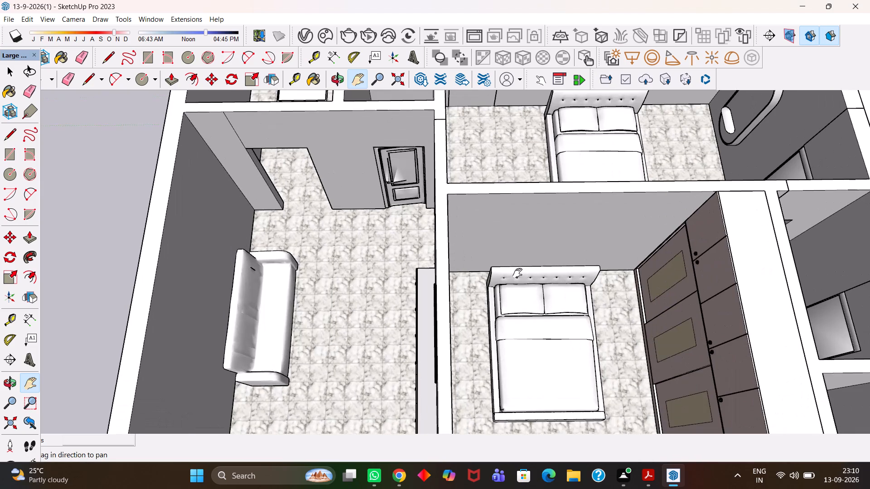
scroll(511, 283, "up", 4)
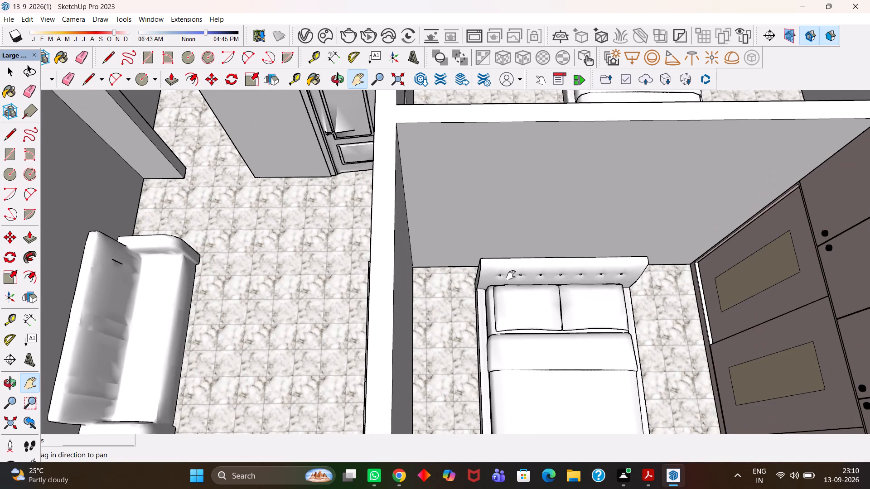
scroll(511, 289, "up", 5)
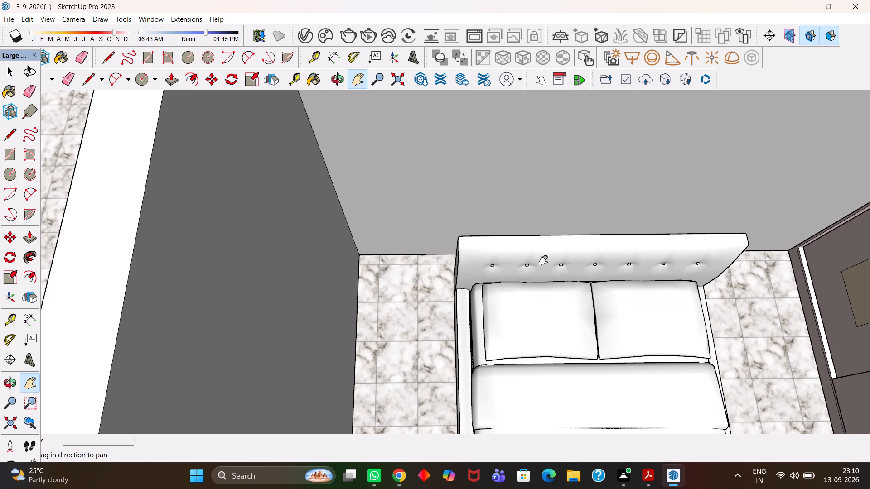
scroll(545, 264, "up", 2)
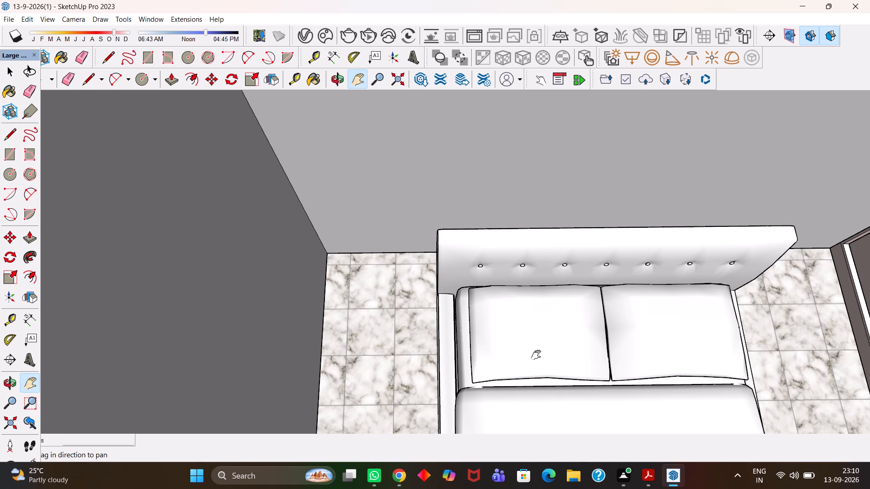
scroll(530, 371, "up", 1)
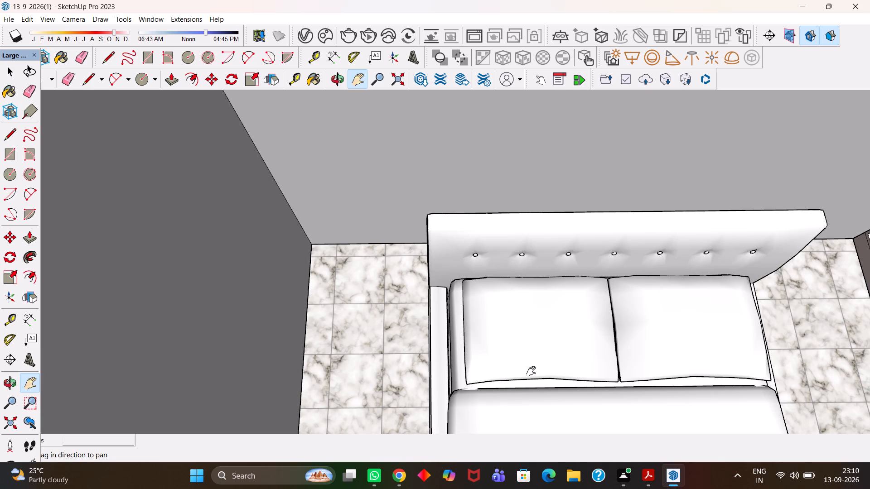
scroll(531, 371, "up", 4)
scroll(539, 336, "down", 10)
scroll(538, 335, "down", 12)
Examine the living room around the sofa, including the wall behind it and the facing TV unit.
middle_click_drag(526, 371, 458, 326)
scroll(458, 326, "up", 4)
scroll(409, 321, "down", 5)
left_click_drag(391, 291, 423, 321)
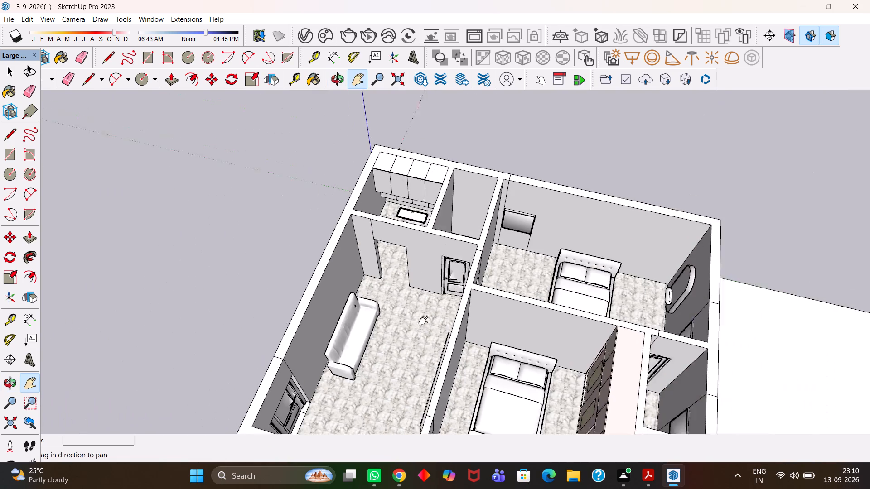
left_click_drag(423, 321, 478, 330)
middle_click_drag(398, 339, 491, 361)
scroll(486, 368, "up", 6)
middle_click_drag(533, 366, 405, 352)
scroll(418, 352, "up", 3)
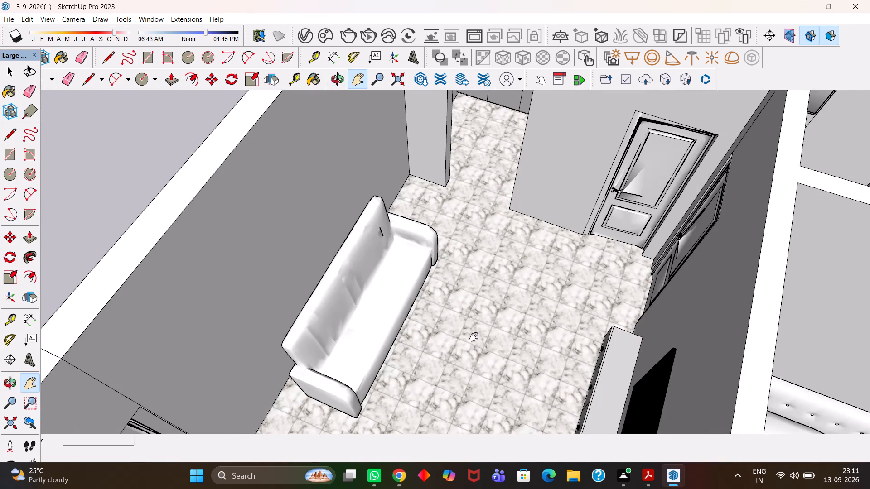
scroll(347, 344, "down", 4)
middle_click(369, 354)
scroll(370, 355, "up", 1)
middle_click_drag(341, 375, 324, 358)
scroll(324, 358, "up", 1)
key("h")
left_click_drag(335, 341, 404, 357)
scroll(432, 357, "down", 2)
scroll(368, 327, "up", 1)
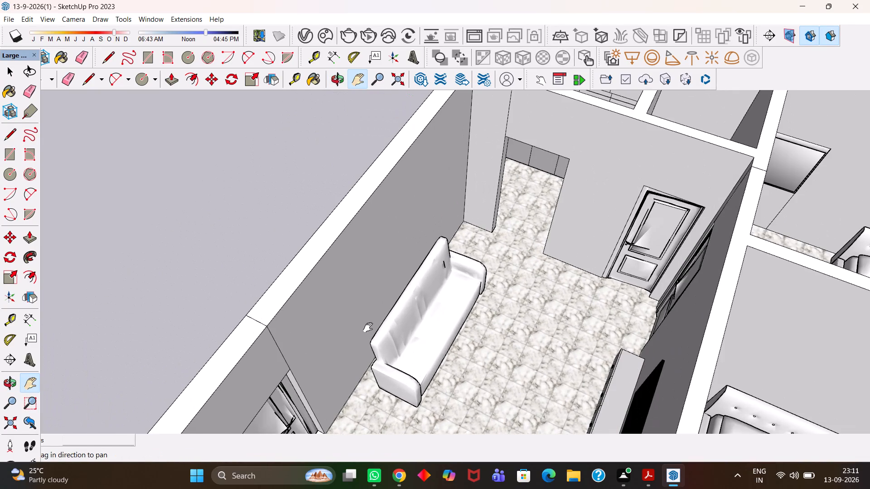
scroll(368, 327, "up", 4)
scroll(368, 327, "down", 3)
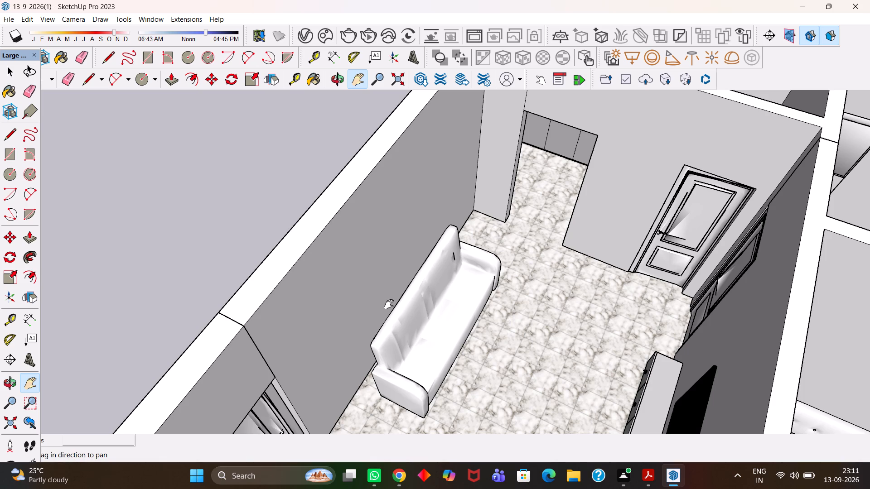
scroll(389, 304, "up", 2)
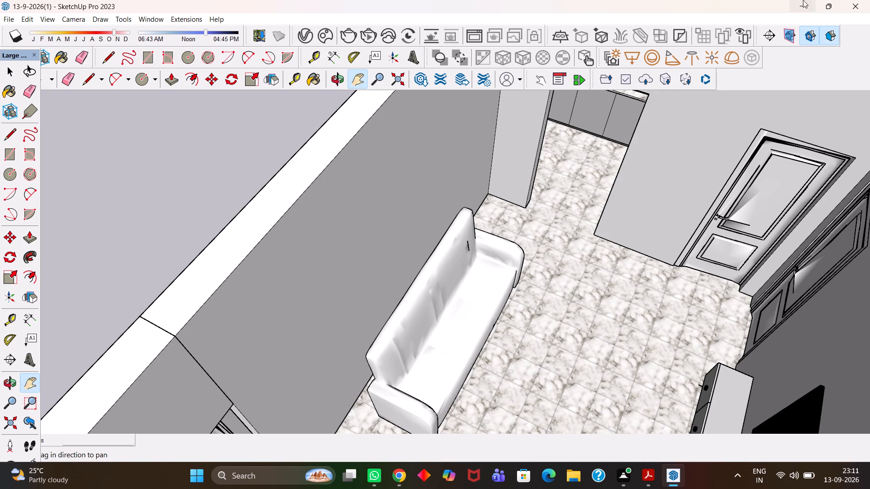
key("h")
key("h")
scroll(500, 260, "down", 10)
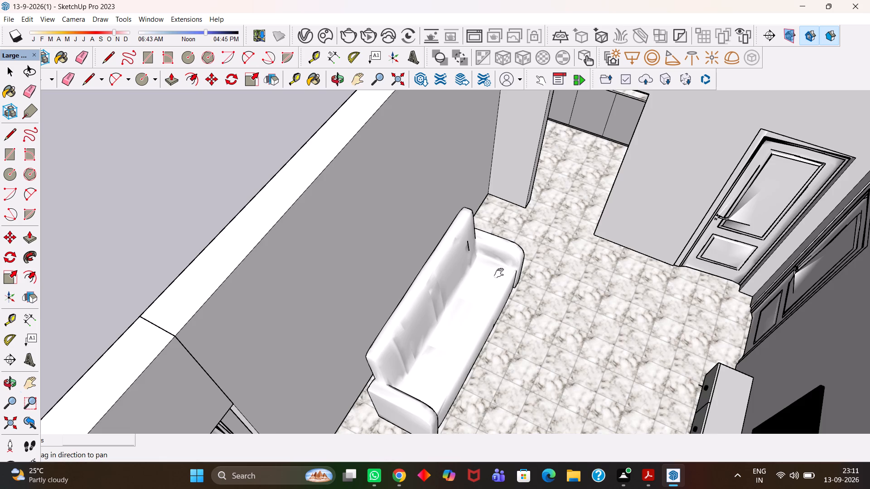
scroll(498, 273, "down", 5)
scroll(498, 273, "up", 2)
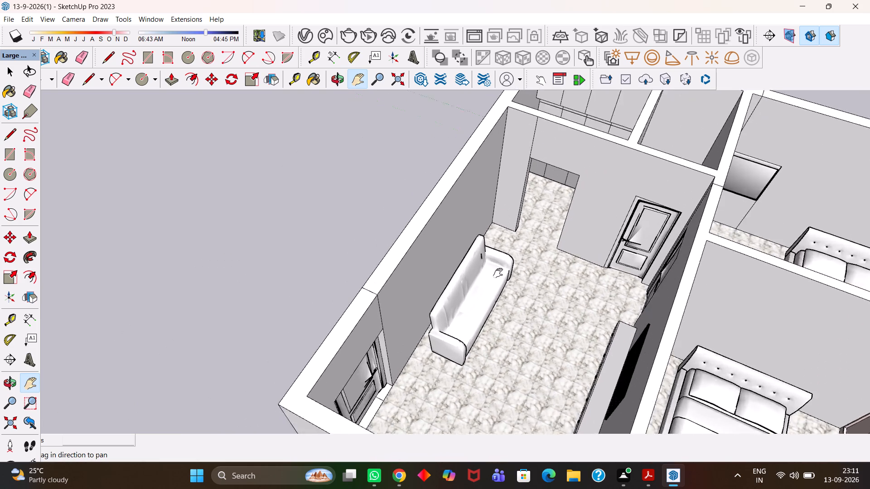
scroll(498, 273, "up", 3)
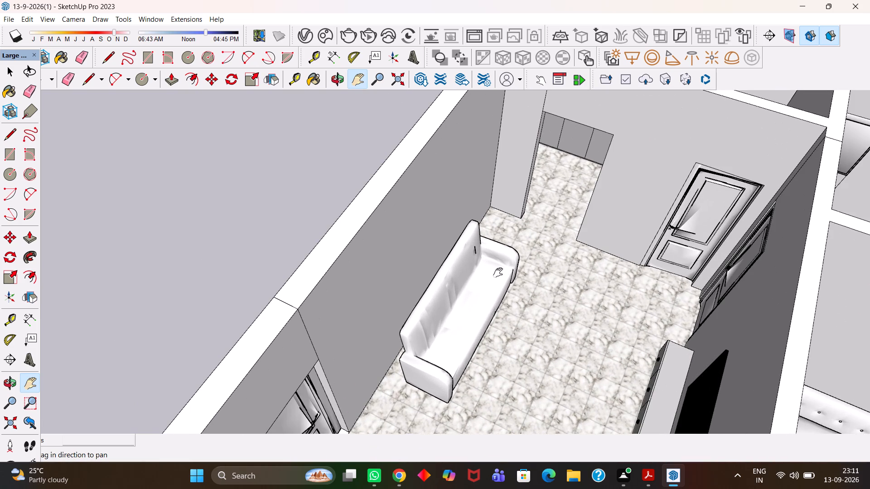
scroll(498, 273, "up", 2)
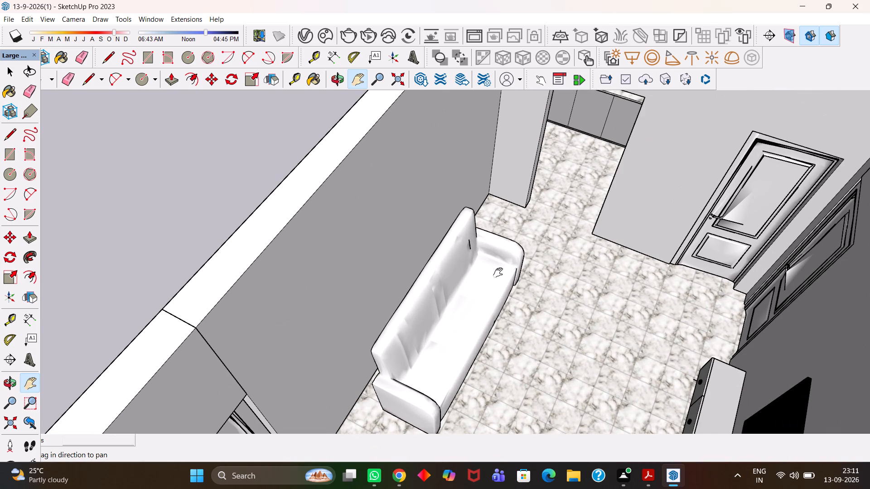
Examine the living room sofa close up, including its backrest, seat and armrests against the wall.
key("h")
scroll(498, 272, "down", 4)
scroll(411, 252, "up", 3)
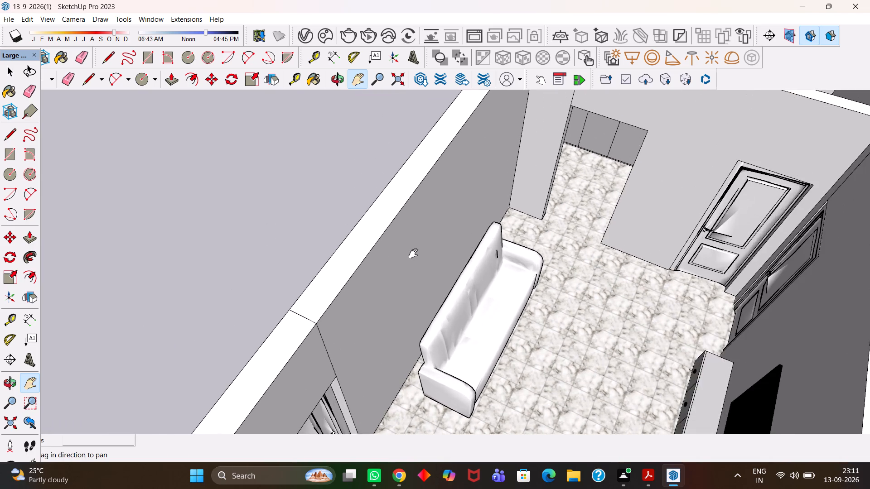
scroll(418, 256, "down", 5)
scroll(536, 302, "up", 1)
scroll(452, 343, "up", 4)
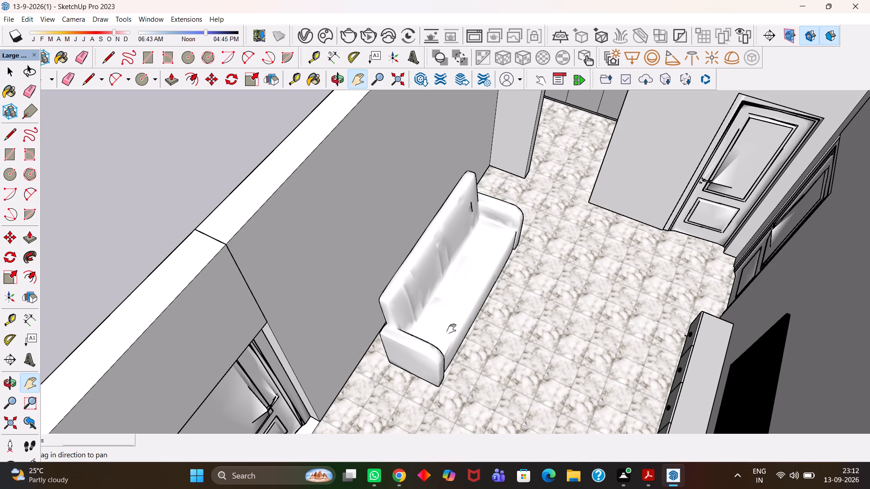
scroll(453, 326, "up", 1)
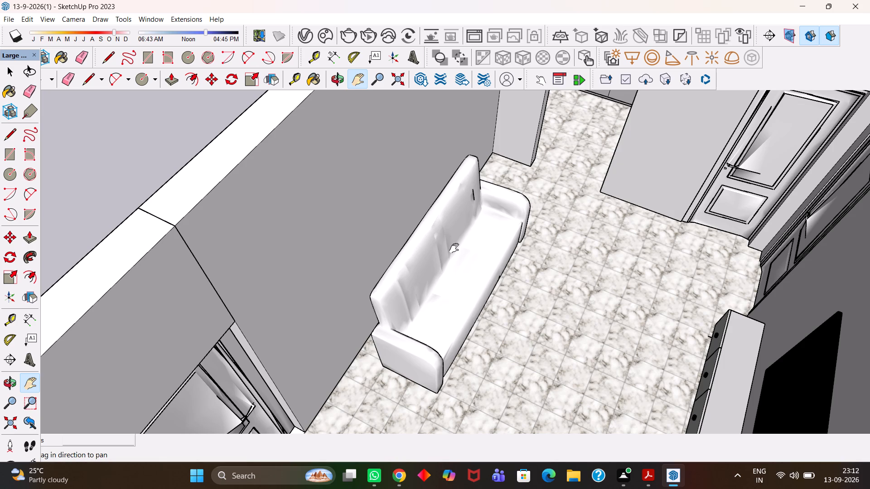
scroll(454, 248, "up", 1)
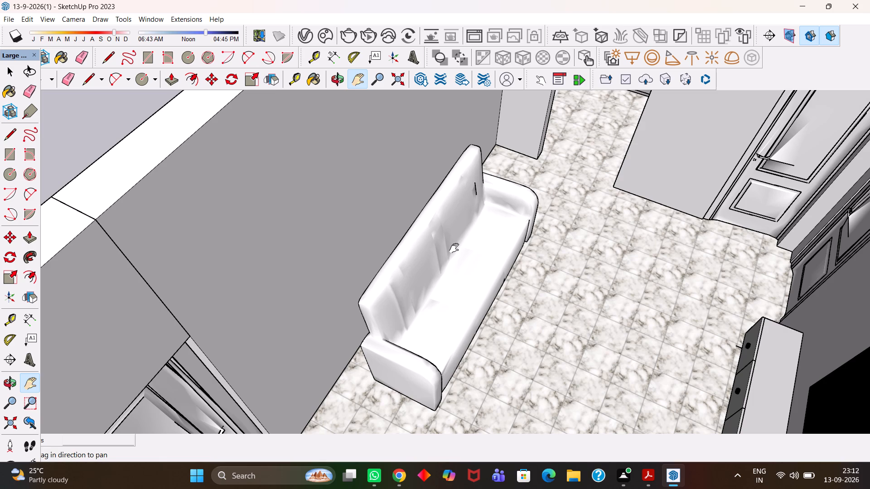
key("h")
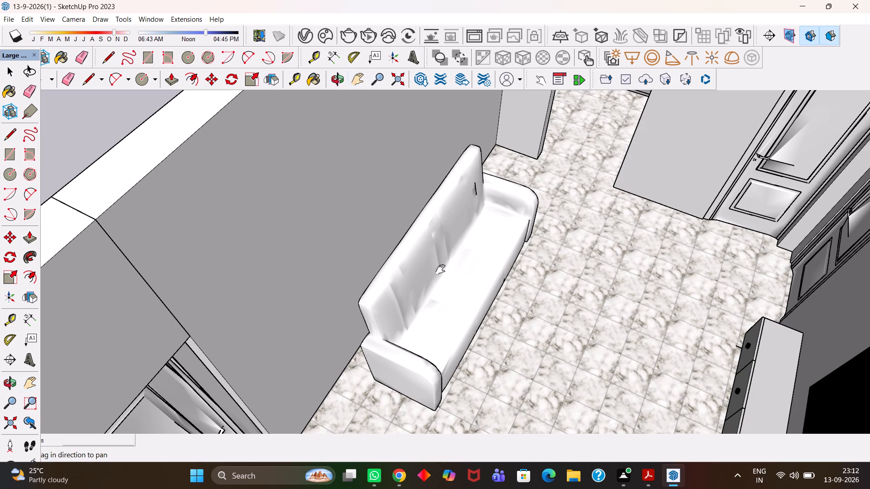
scroll(494, 267, "up", 2)
scroll(509, 266, "down", 15)
scroll(512, 268, "up", 6)
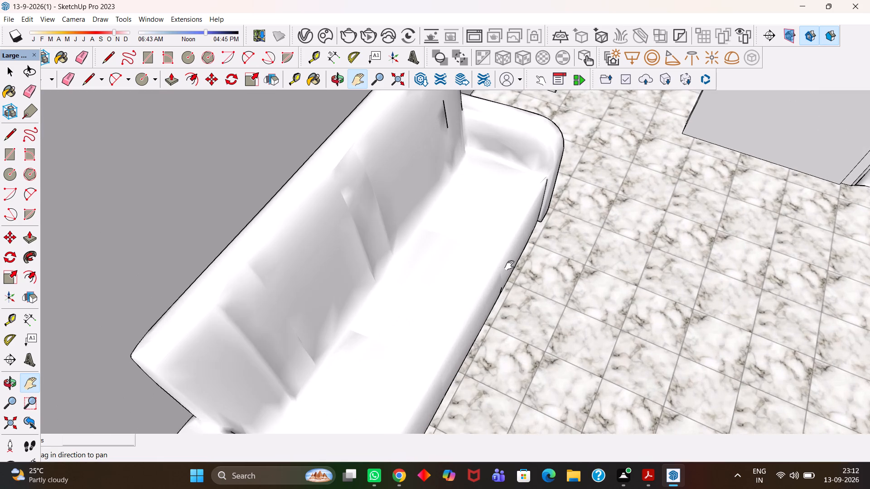
scroll(509, 265, "up", 3)
scroll(509, 265, "down", 3)
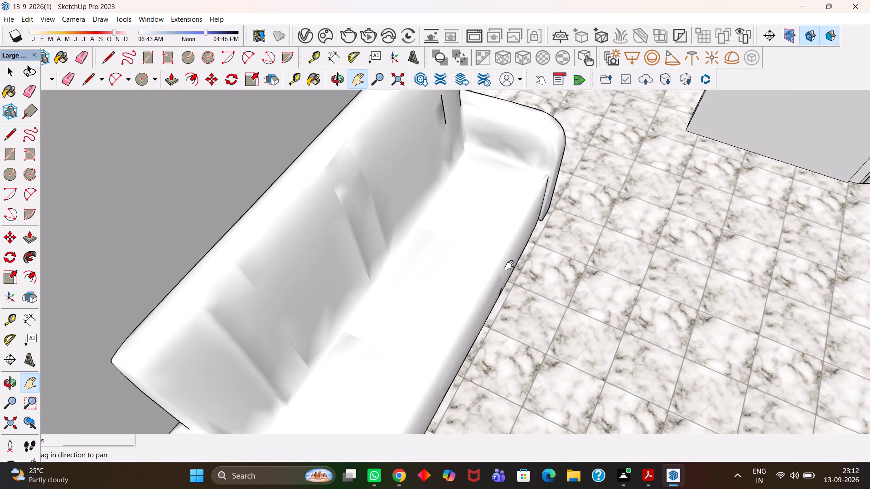
key("h")
scroll(530, 211, "down", 12)
scroll(559, 285, "up", 5)
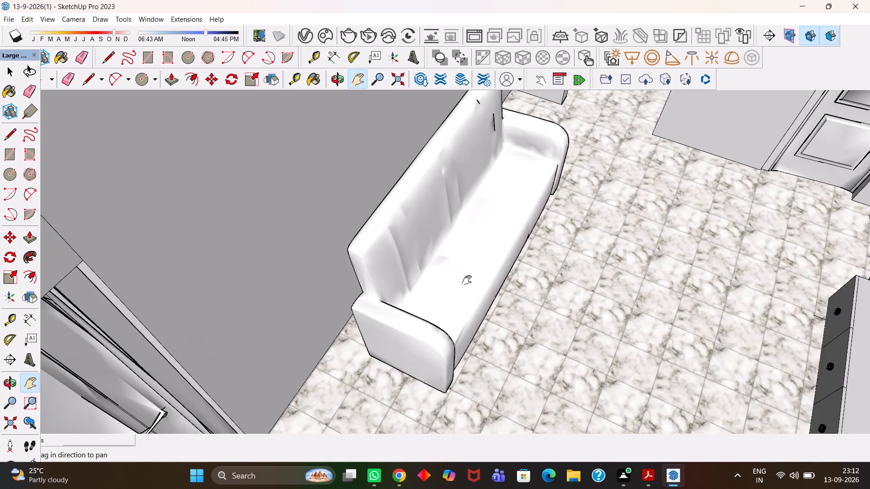
scroll(467, 280, "down", 5)
key("h")
scroll(447, 298, "up", 4)
scroll(445, 298, "down", 2)
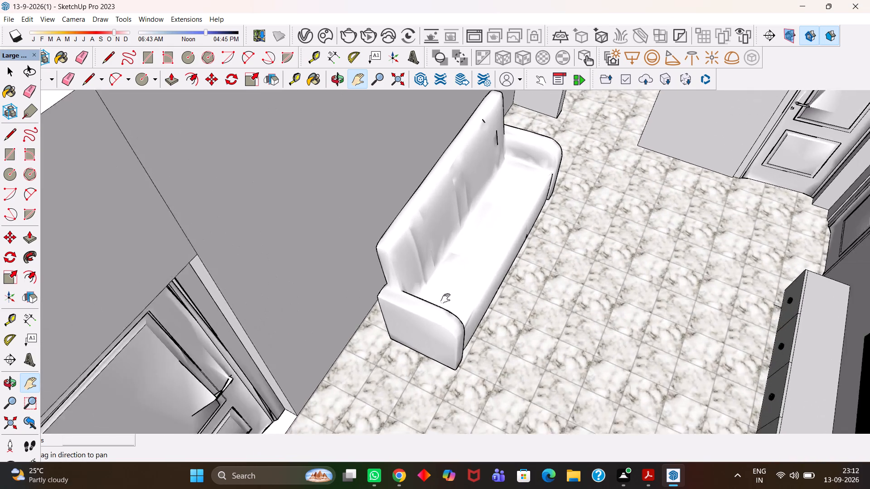
scroll(445, 298, "down", 3)
Examine the sofa's near end and the floor between it, the adjacent door and the TV unit.
left_click_drag(431, 294, 501, 242)
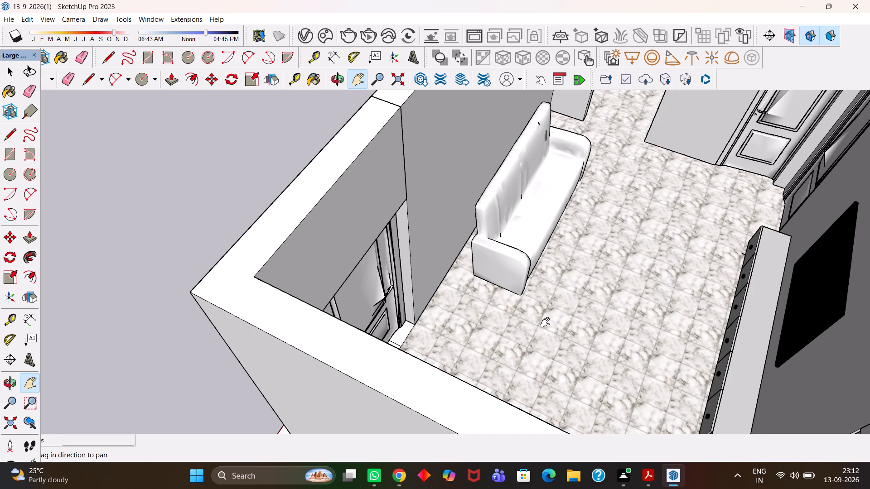
scroll(545, 322, "up", 2)
scroll(571, 292, "up", 4)
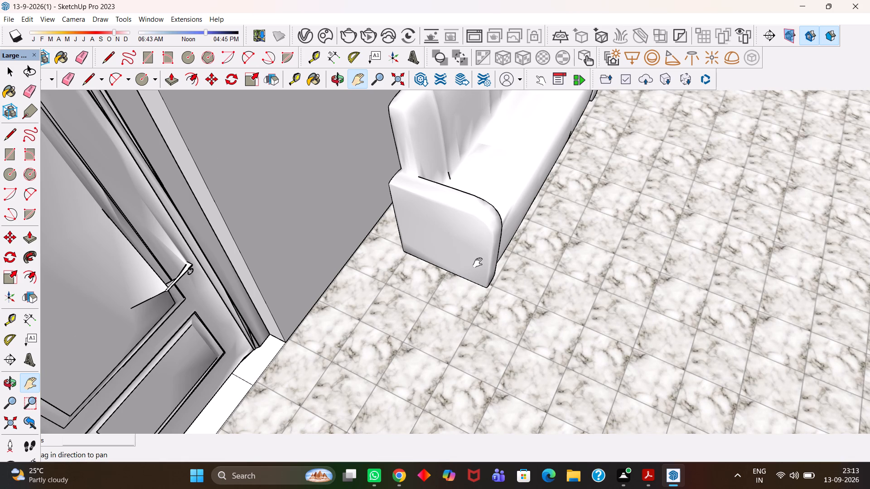
scroll(479, 264, "down", 7)
left_click_drag(496, 266, 467, 340)
scroll(469, 338, "down", 1)
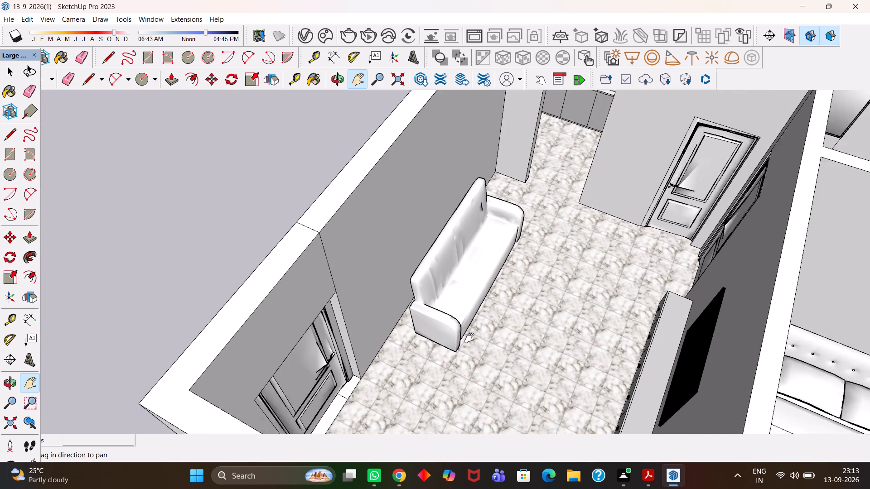
scroll(469, 338, "down", 8)
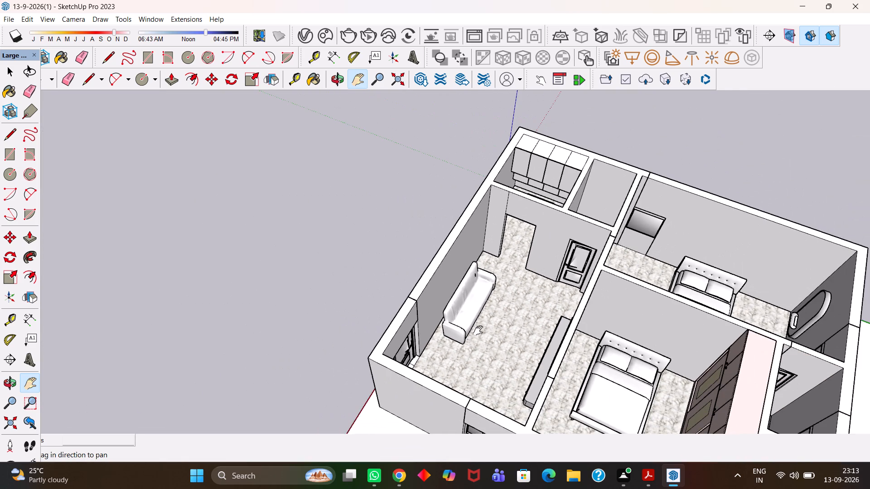
Review the kitchen counter with its sink and toaster, and the empty small room beside it.
scroll(478, 331, "up", 2)
middle_click_drag(478, 331, 301, 372)
scroll(312, 375, "up", 1)
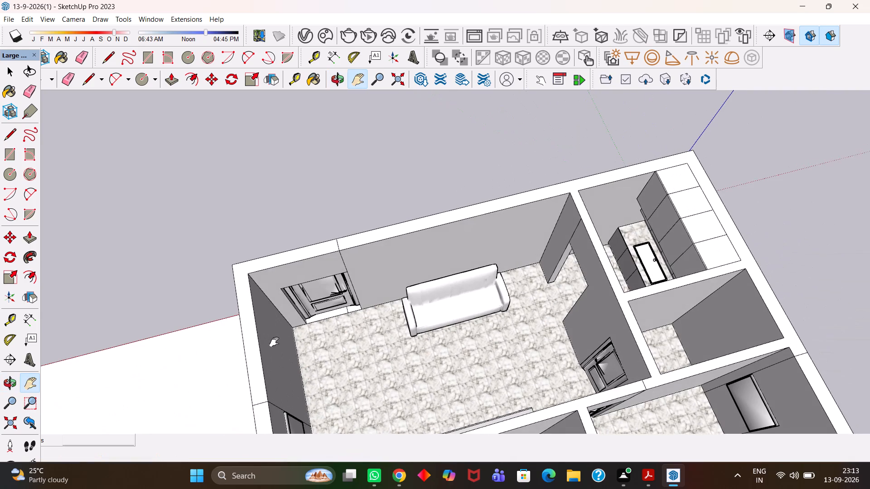
middle_click(271, 338)
scroll(271, 338, "down", 4)
middle_click_drag(387, 336, 329, 330)
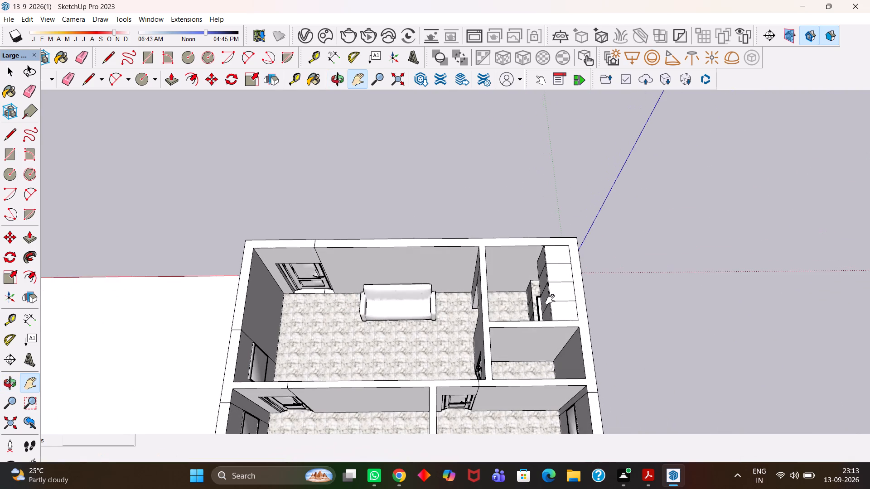
left_click_drag(553, 299, 469, 285)
scroll(435, 277, "up", 7)
middle_click_drag(430, 276, 539, 307)
scroll(454, 316, "up", 1)
middle_click_drag(559, 305, 584, 292)
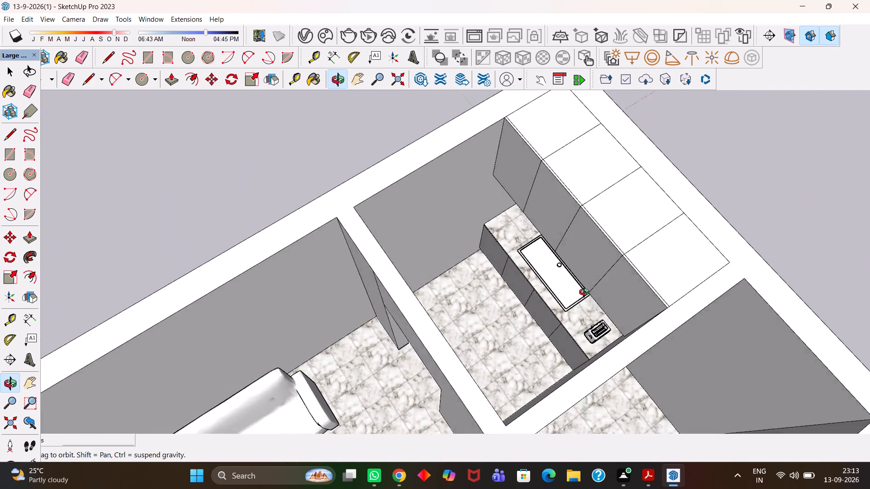
middle_click_drag(584, 292, 610, 294)
scroll(611, 294, "up", 1)
key("h")
scroll(616, 295, "down", 3)
left_click_drag(639, 308, 419, 206)
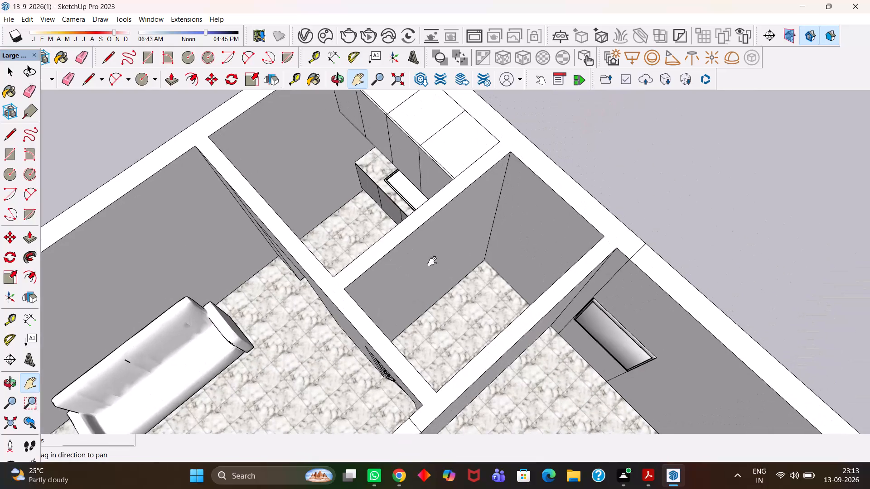
left_click_drag(440, 271, 344, 111)
Examine both bedrooms from above, focusing on the bed, wardrobe and free floor in the lower bedroom.
scroll(353, 147, "down", 6)
left_click_drag(460, 261, 468, 115)
scroll(483, 141, "down", 5)
scroll(514, 200, "up", 1)
middle_click_drag(514, 200, 380, 206)
middle_click(380, 206)
middle_click(380, 206)
scroll(380, 206, "up", 3)
middle_click(380, 206)
key("h")
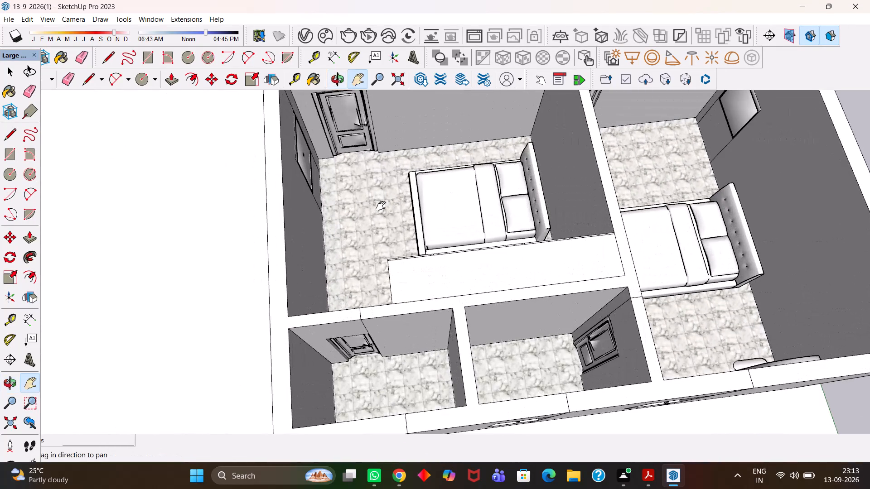
scroll(381, 206, "up", 3)
key("h")
scroll(381, 206, "down", 2)
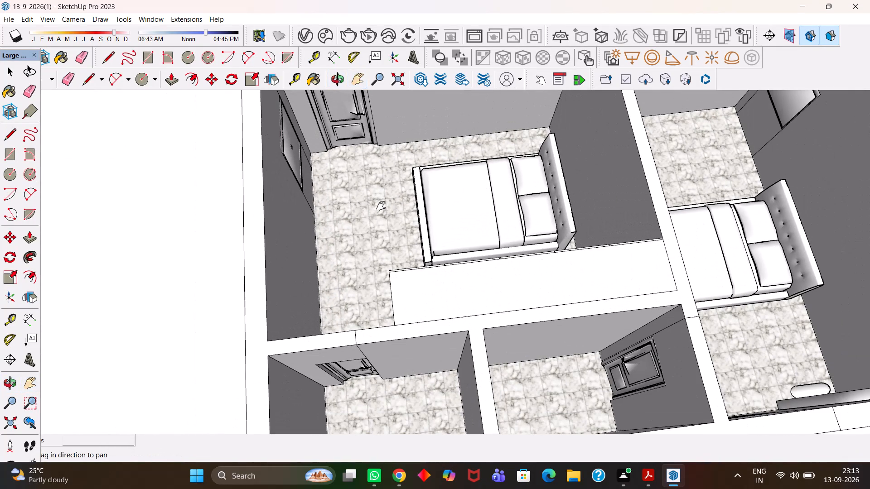
scroll(381, 206, "down", 3)
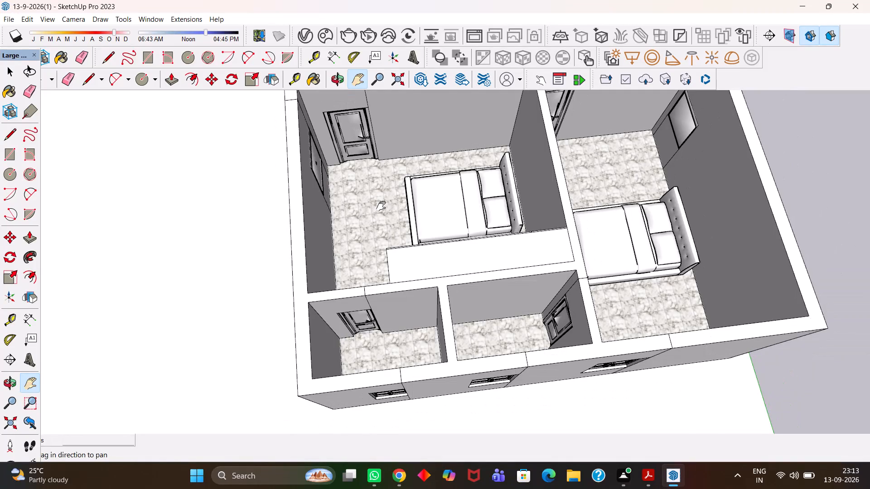
scroll(394, 210, "up", 2)
left_click_drag(423, 183, 456, 248)
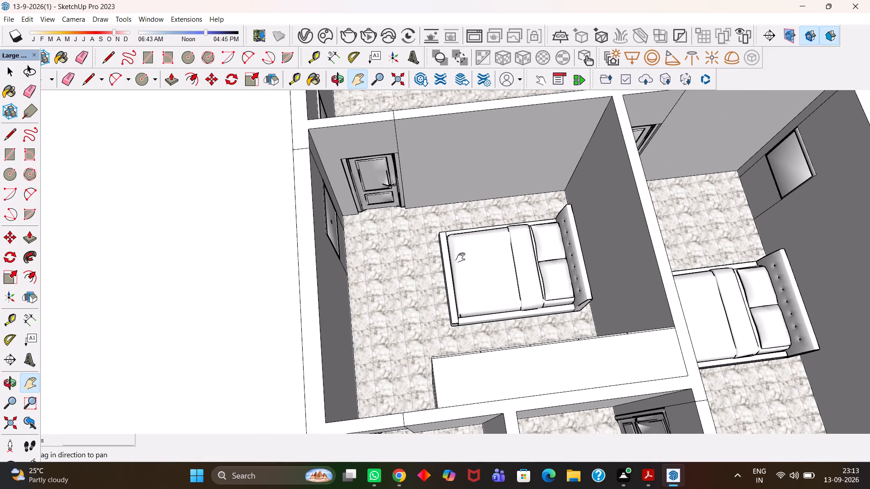
middle_click_drag(461, 307, 447, 340)
scroll(439, 329, "up", 1)
key("h")
scroll(448, 340, "up", 1)
left_click_drag(484, 318, 456, 255)
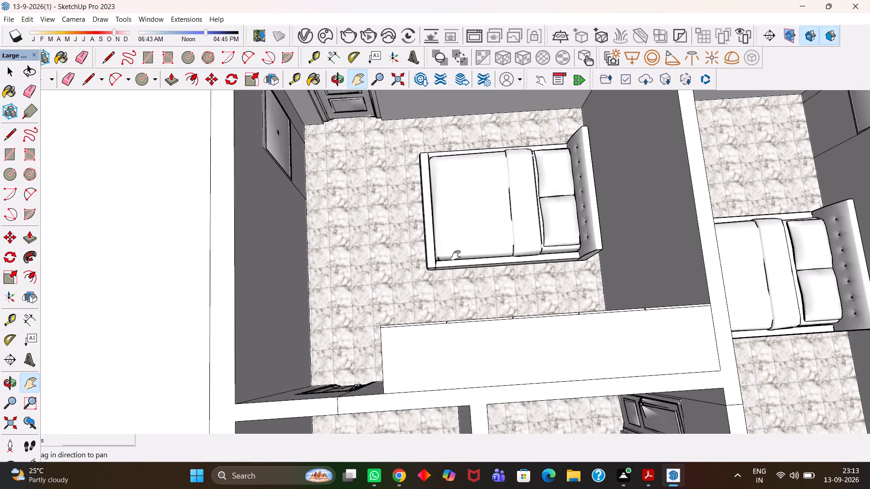
left_click_drag(456, 255, 463, 297)
key("h")
left_click_drag(476, 251, 455, 296)
scroll(457, 290, "down", 4)
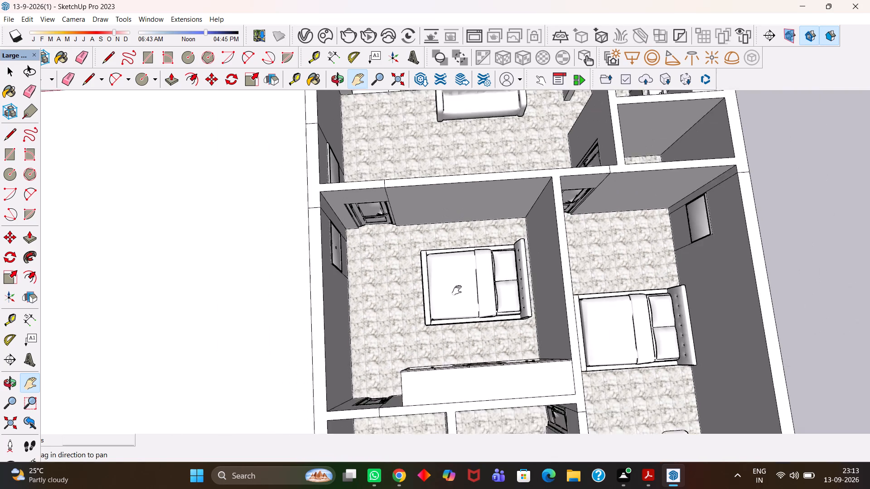
scroll(457, 290, "down", 2)
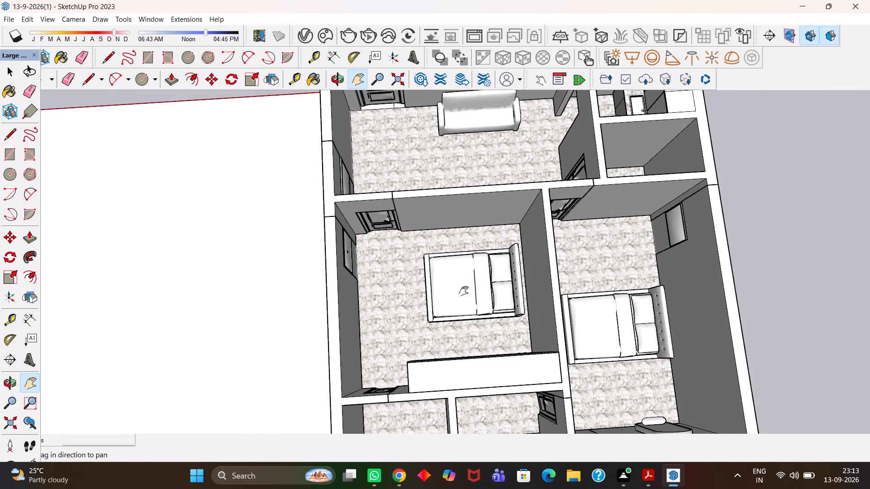
Review the apartment layout from above, comparing the living room, kitchen and both bedrooms.
key("h")
left_click_drag(498, 288, 434, 278)
key("h")
scroll(435, 285, "down", 4)
left_click_drag(431, 229, 428, 283)
key("h")
scroll(431, 273, "up", 2)
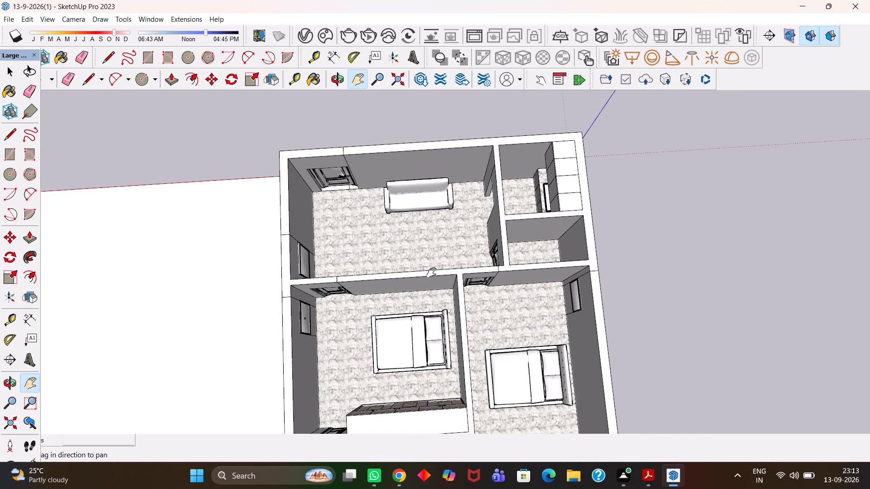
key("h")
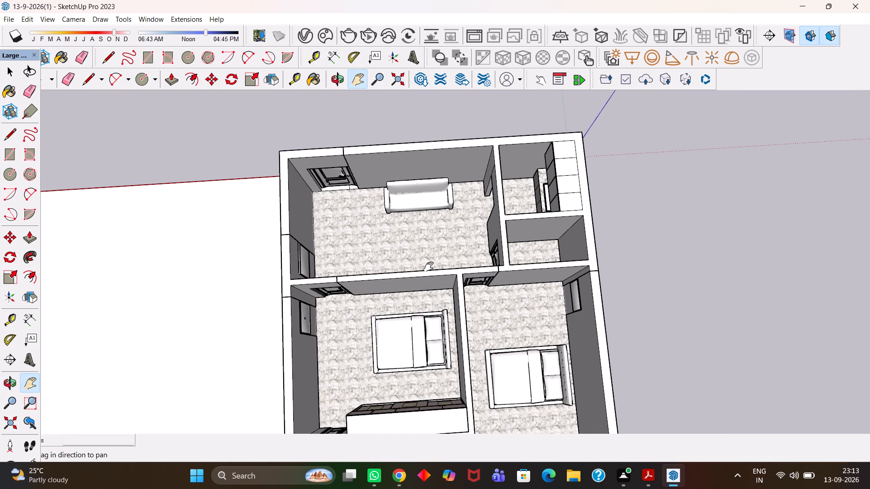
key("h")
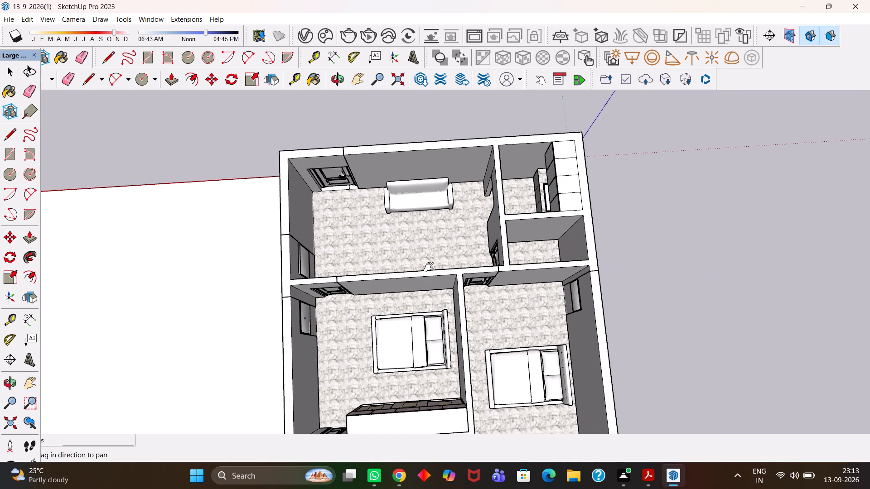
scroll(429, 267, "up", 3)
scroll(429, 267, "down", 7)
key("h")
middle_click(416, 250)
Examine the living room from above, focusing on the free floor in front of the sofa and the doors.
scroll(415, 251, "up", 2)
key("h")
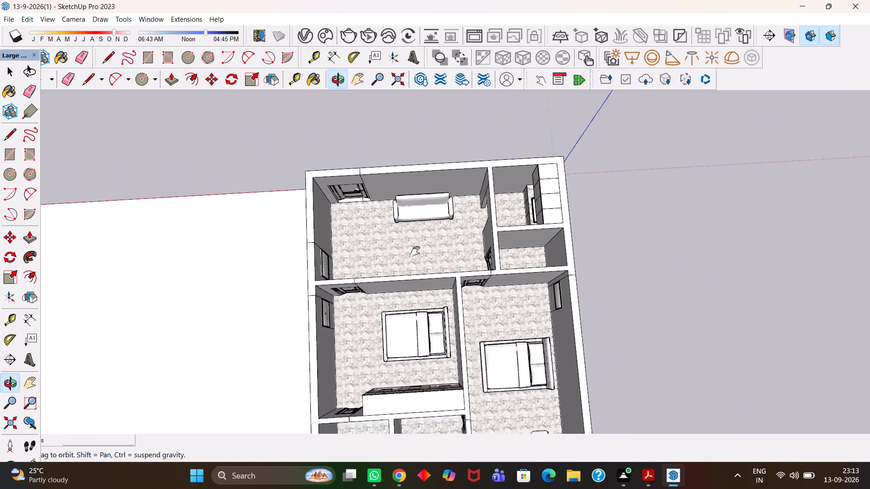
scroll(415, 251, "up", 4)
middle_click_drag(429, 269, 403, 215)
key("h")
left_click_drag(411, 208, 437, 254)
scroll(420, 259, "down", 3)
scroll(427, 285, "up", 1)
middle_click(427, 285)
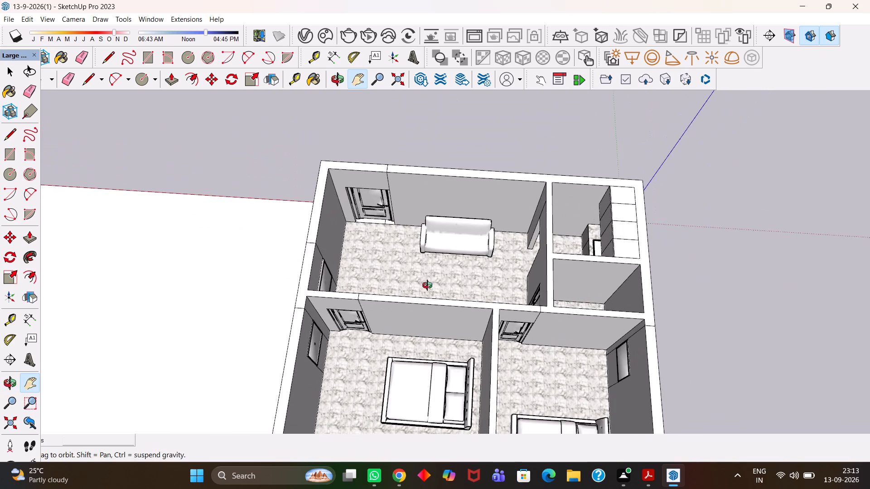
scroll(428, 286, "up", 6)
key("h")
scroll(429, 286, "down", 1)
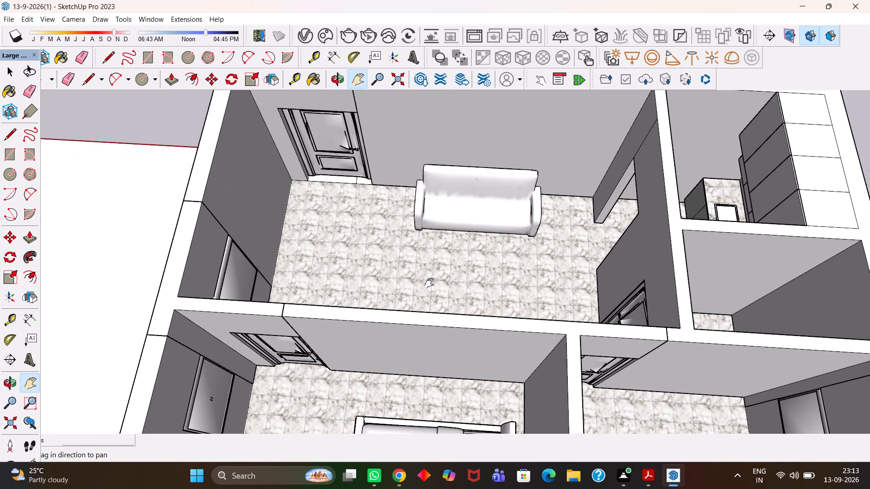
scroll(431, 274, "up", 2)
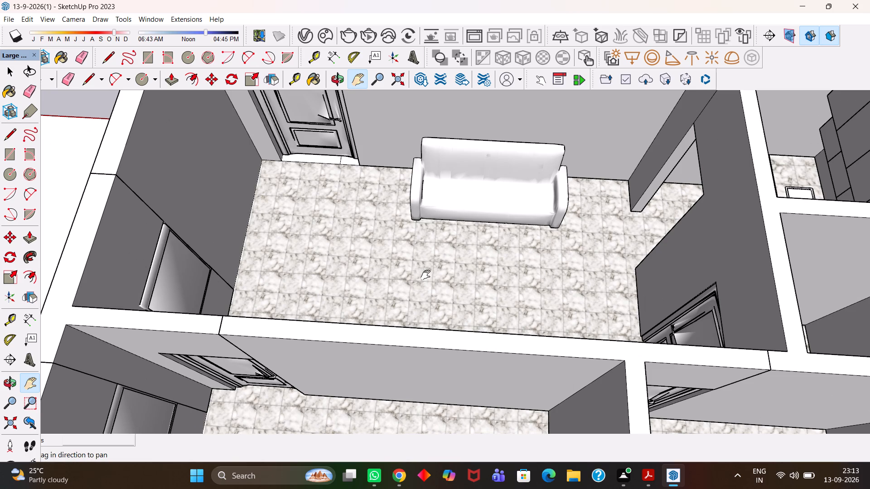
scroll(425, 275, "up", 1)
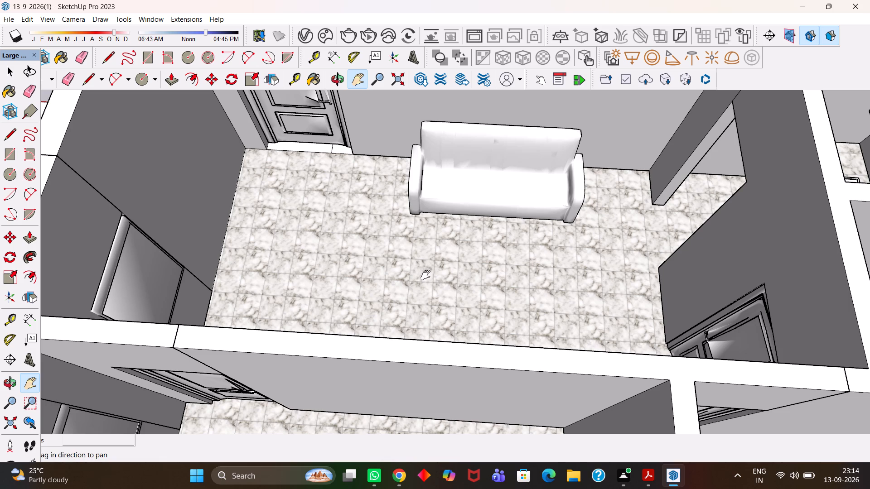
scroll(425, 275, "down", 3)
scroll(470, 232, "down", 3)
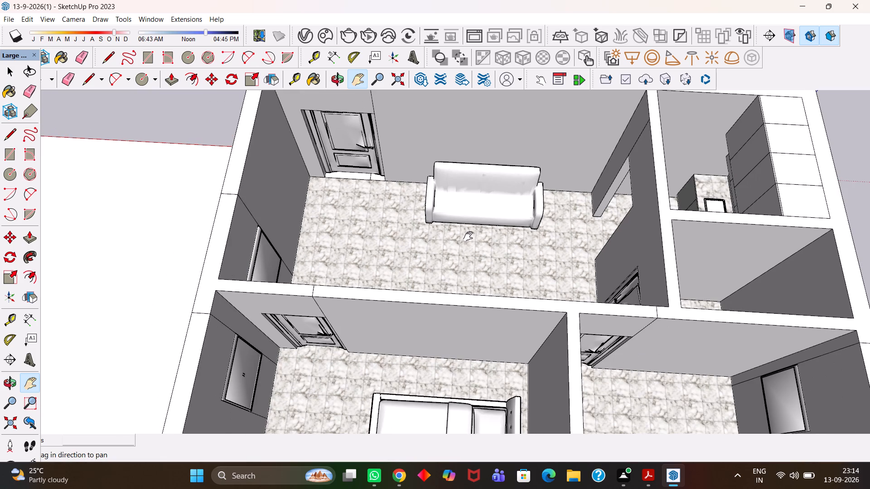
scroll(468, 236, "up", 3)
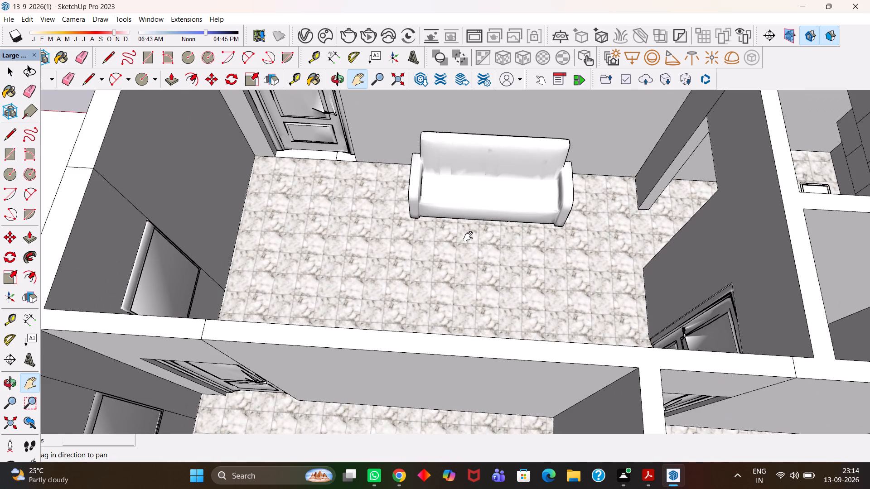
Examine the living room floor around the sofa and the small rooms beside it.
scroll(468, 236, "up", 2)
scroll(468, 236, "down", 2)
scroll(447, 243, "up", 2)
middle_click_drag(455, 251, 466, 262)
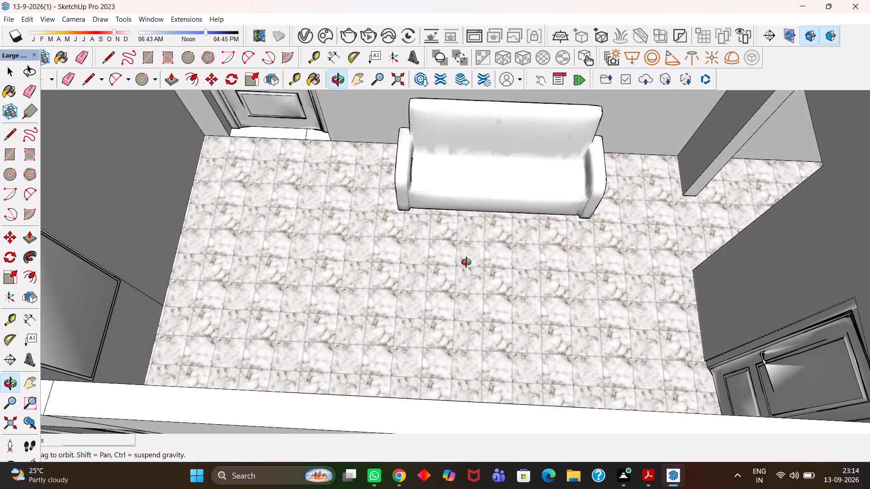
middle_click_drag(466, 262, 466, 262)
key("h")
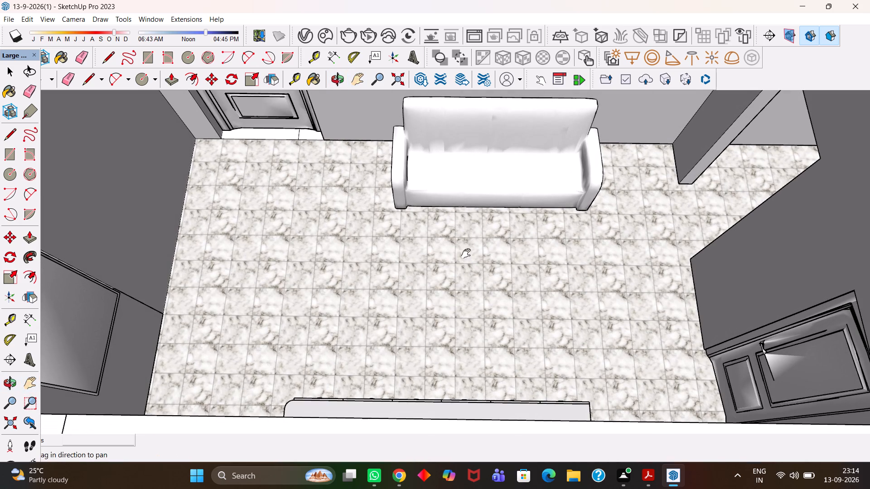
left_click_drag(464, 244, 461, 285)
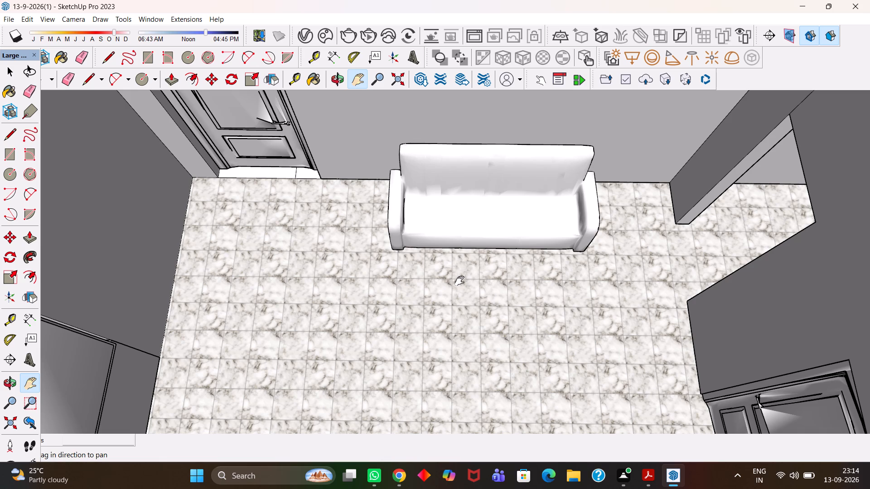
scroll(459, 281, "down", 3)
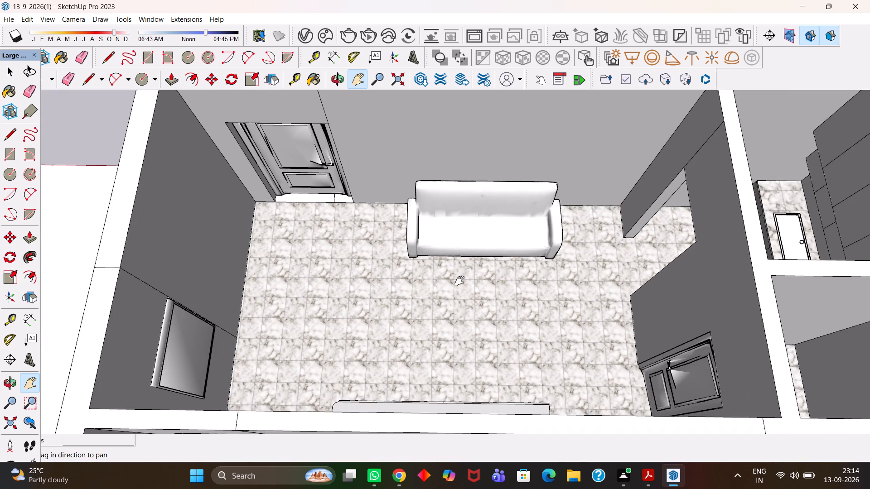
scroll(459, 281, "down", 2)
key("h")
left_click_drag(496, 284, 413, 279)
left_click_drag(483, 286, 430, 259)
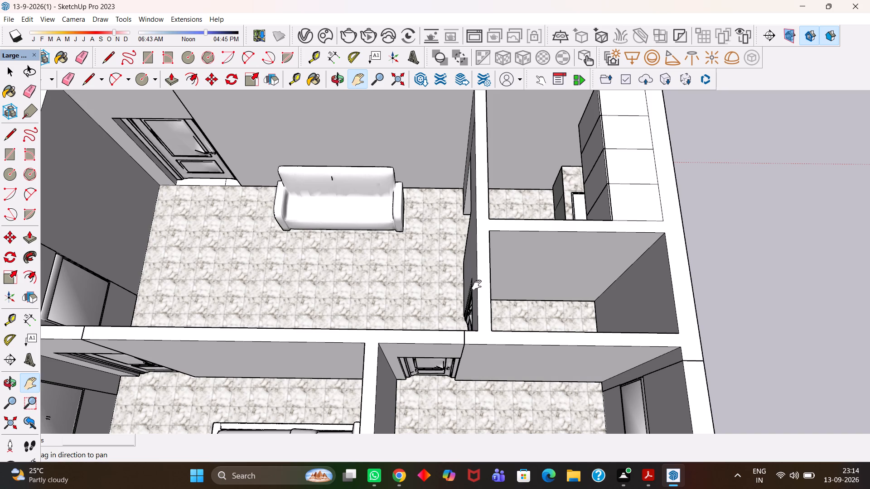
left_click_drag(531, 294, 471, 278)
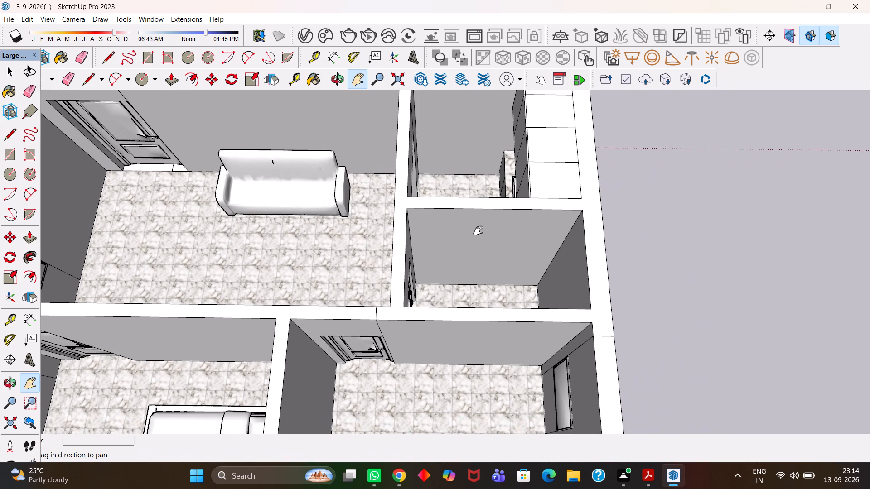
Review the kitchen and living room from above, comparing the counter side with the sofa area.
middle_click_drag(483, 236, 487, 291)
left_click_drag(478, 227, 498, 310)
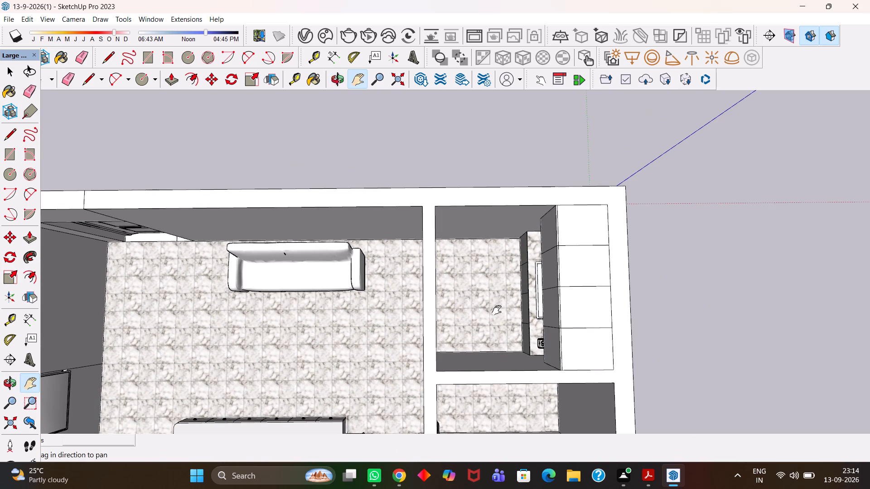
scroll(494, 311, "up", 6)
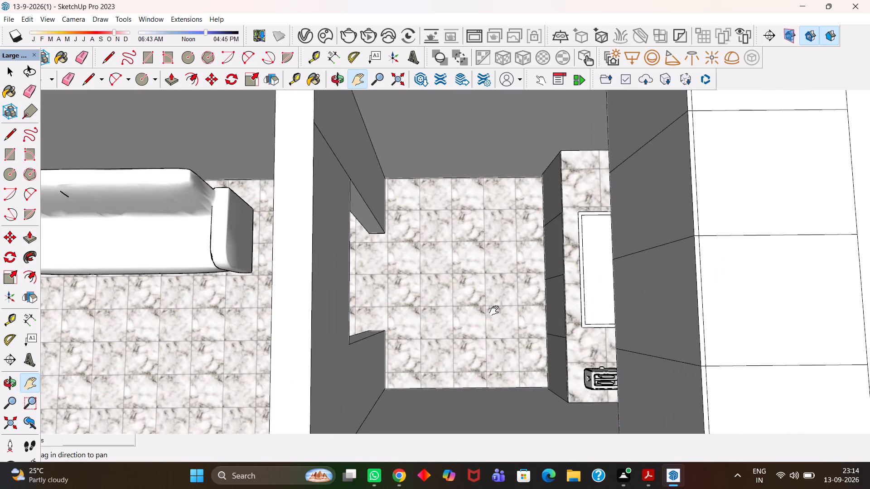
scroll(494, 311, "down", 3)
left_click_drag(464, 310, 639, 240)
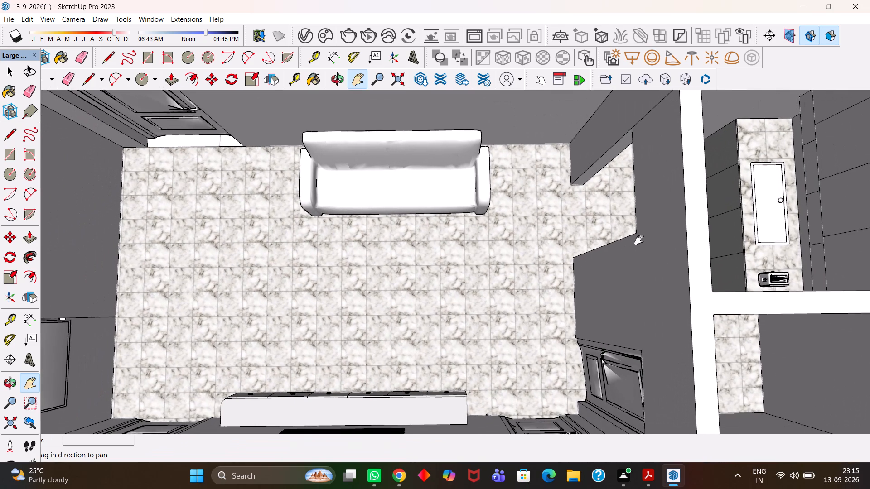
left_click_drag(639, 240, 639, 240)
left_click_drag(433, 298, 488, 243)
scroll(489, 243, "down", 4)
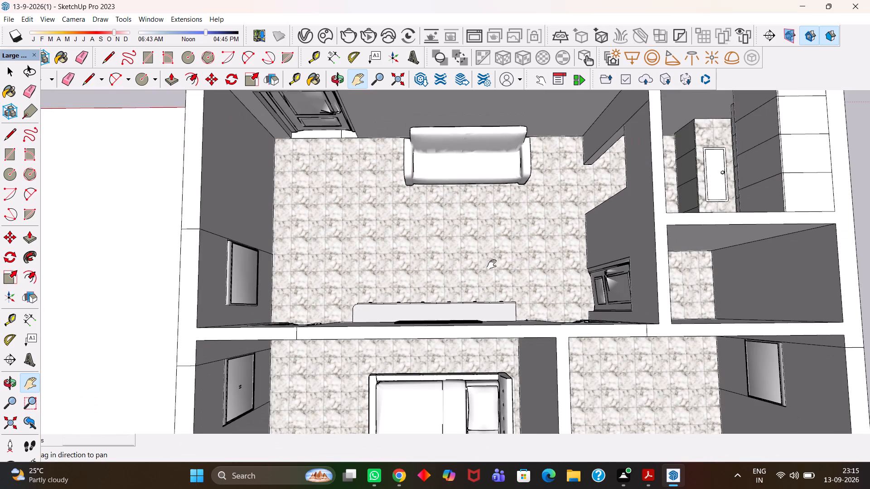
Examine the low TV unit and wall-mounted TV opposite the sofa, along with the doors beside them.
middle_click_drag(497, 283, 495, 306)
middle_click(502, 327)
scroll(482, 294, "up", 4)
scroll(482, 294, "down", 2)
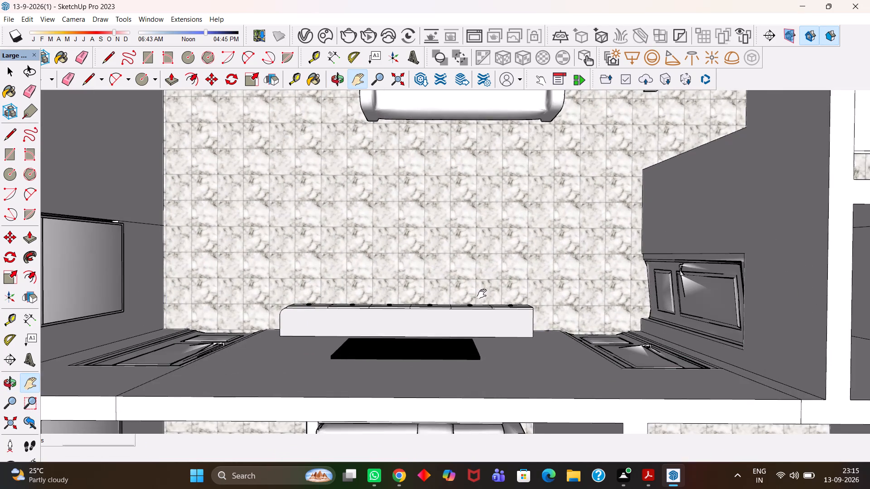
middle_click_drag(491, 312, 491, 326)
scroll(491, 323, "up", 4)
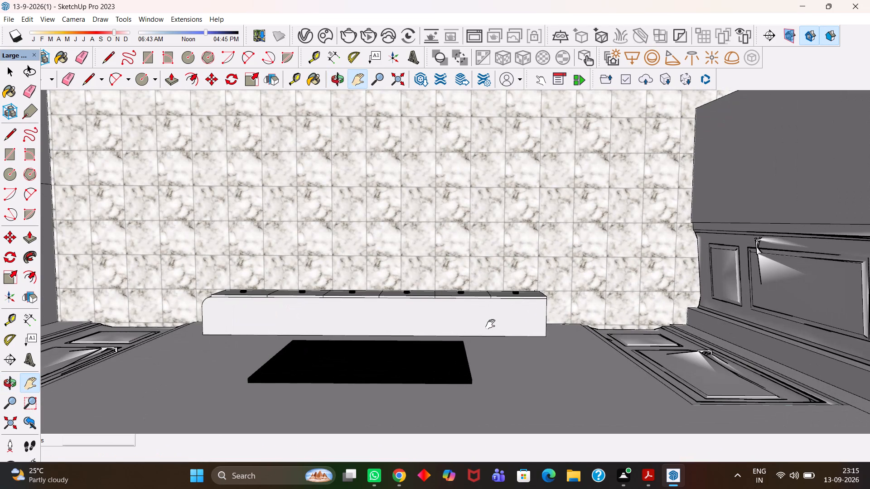
scroll(490, 324, "up", 1)
left_click_drag(240, 315, 410, 307)
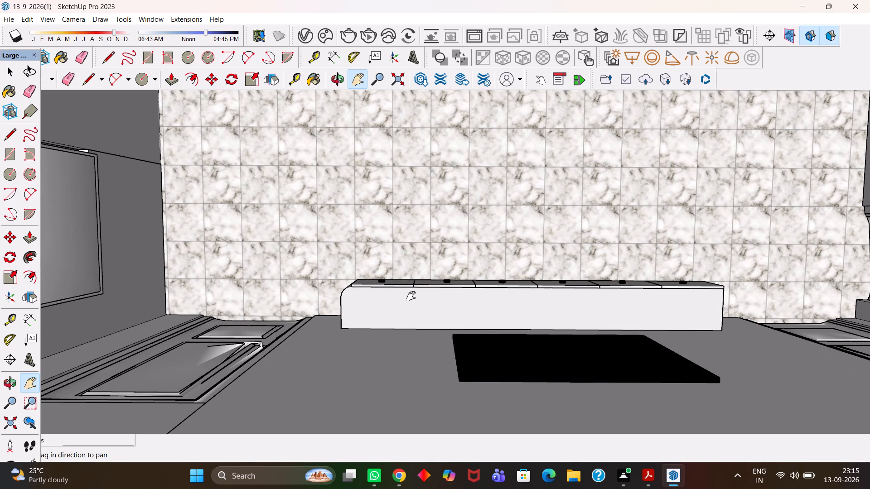
scroll(417, 287, "down", 2)
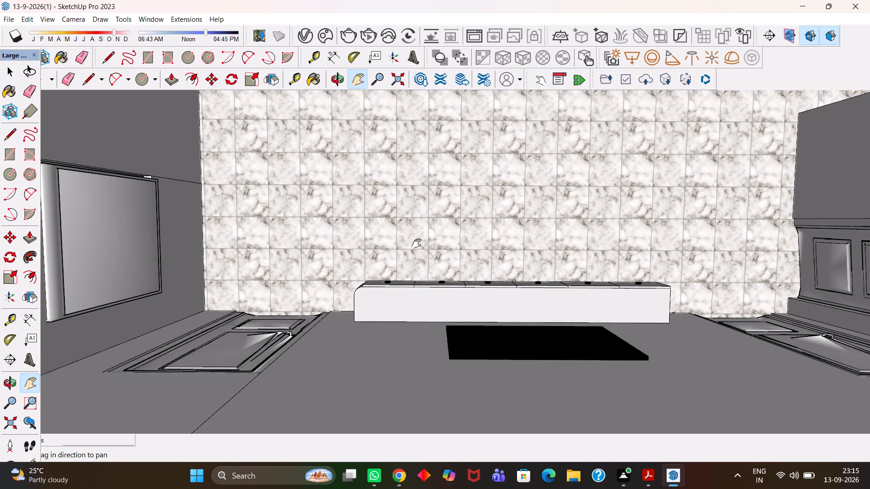
Examine the sofa and the living room wall behind it, between the door and the kitchen opening.
scroll(416, 244, "down", 11)
middle_click_drag(464, 195, 471, 154)
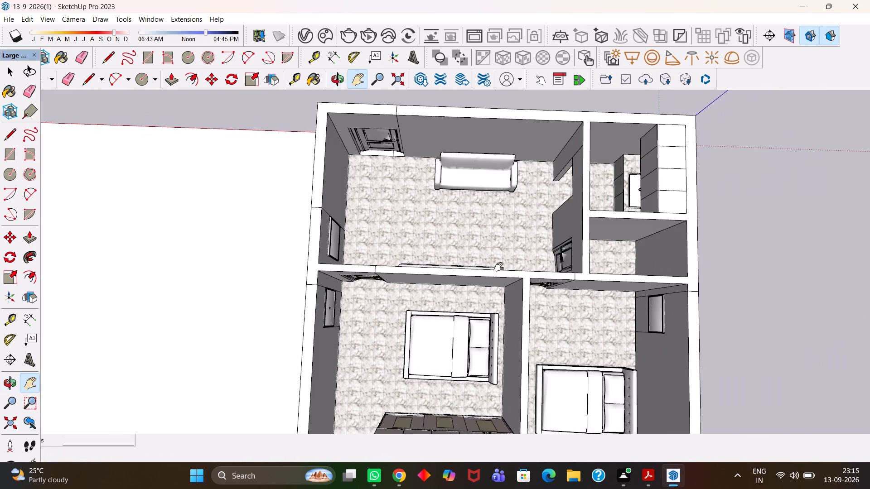
middle_click_drag(503, 290, 493, 253)
scroll(503, 268, "up", 2)
left_click_drag(493, 178, 483, 304)
scroll(455, 248, "up", 6)
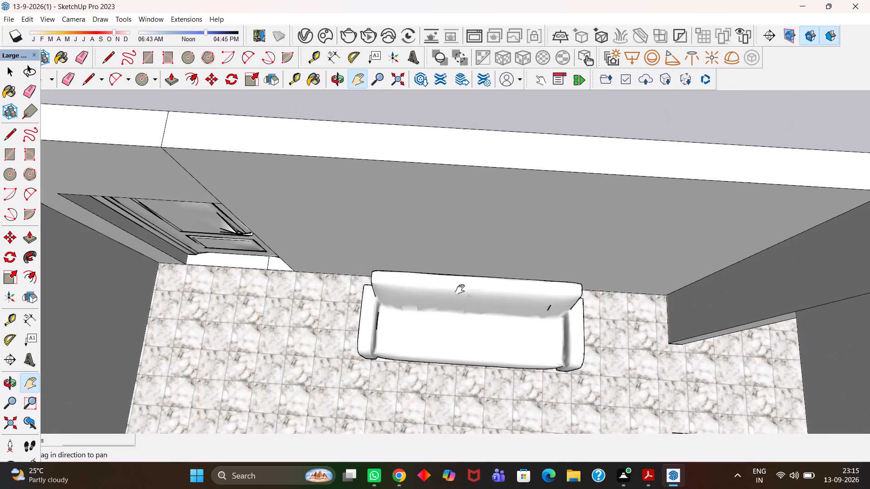
scroll(460, 289, "up", 5)
key("h")
scroll(484, 286, "down", 1)
left_click_drag(486, 304, 493, 294)
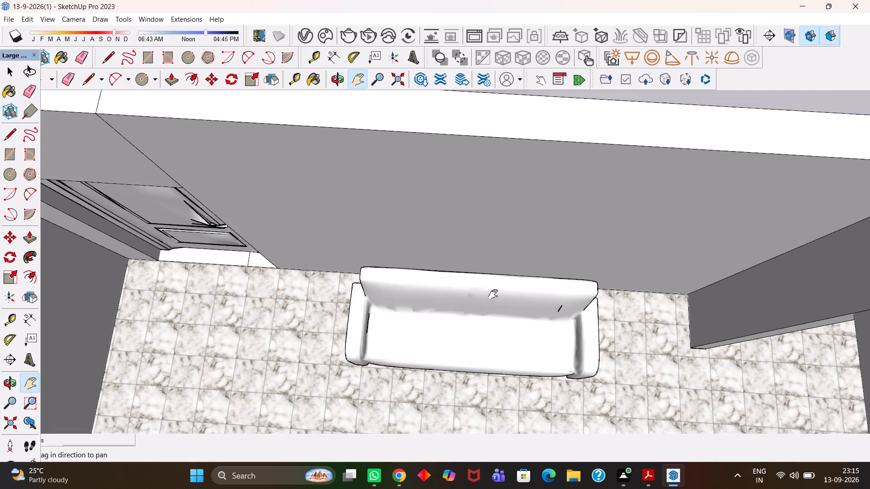
left_click_drag(493, 294, 509, 255)
scroll(518, 244, "up", 1)
scroll(503, 269, "down", 3)
middle_click_drag(476, 294, 494, 244)
scroll(516, 256, "up", 1)
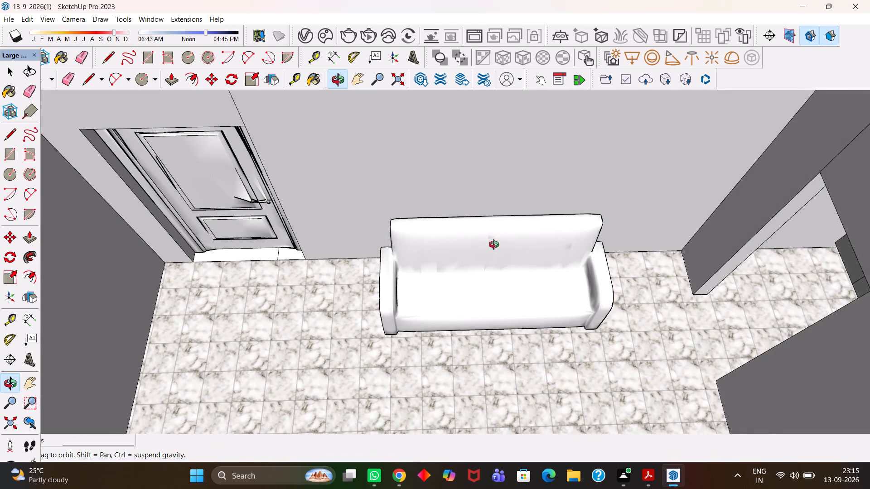
middle_click_drag(494, 244, 485, 246)
Hide the living room sofa component.
scroll(484, 251, "down", 2)
key("space")
left_click(475, 287)
right_click(475, 285)
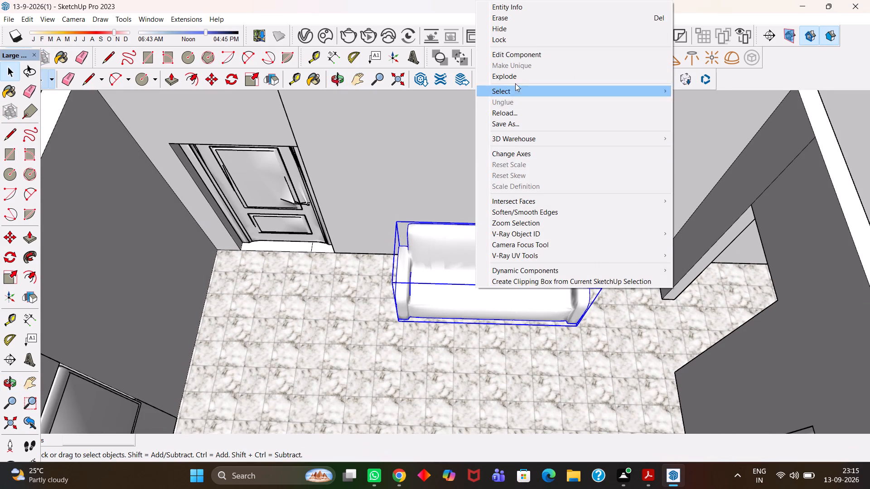
left_click(499, 33)
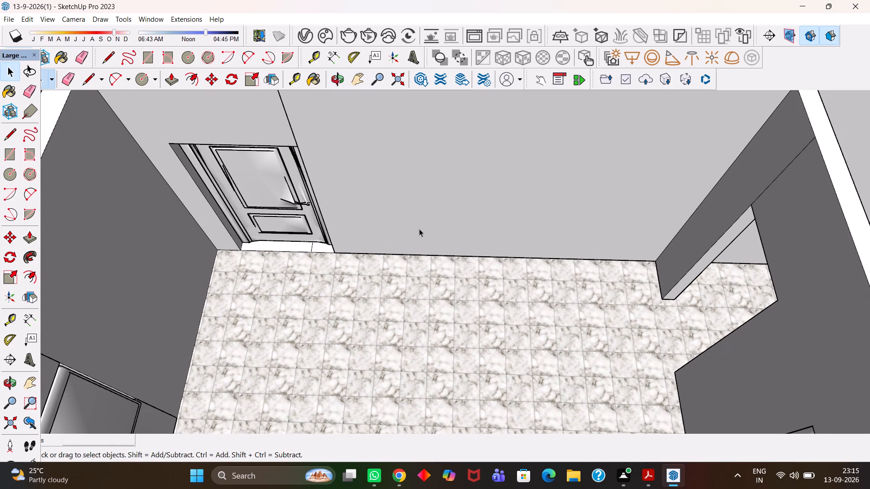
Place a vertical guide on the wall behind the sofa's spot, 2' from its corner by the kitchen opening.
scroll(419, 229, "down", 2)
key("h")
left_click_drag(421, 223, 418, 303)
middle_click_drag(418, 303, 418, 297)
scroll(439, 307, "up", 2)
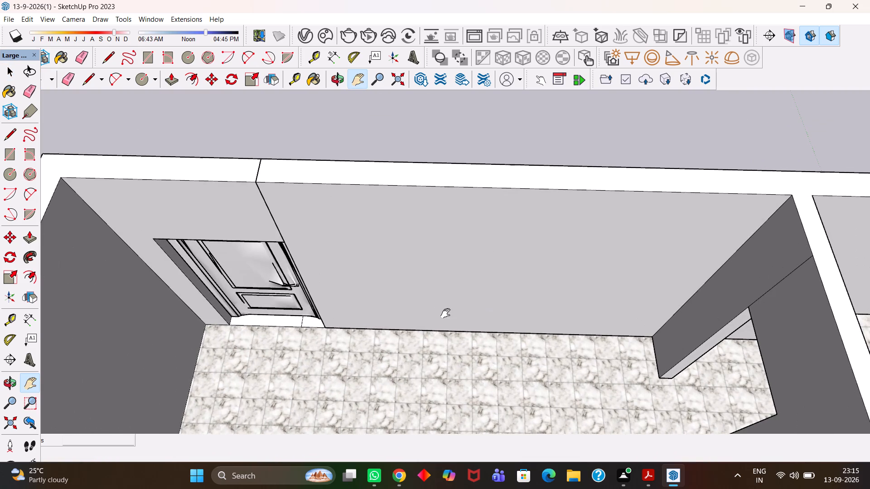
left_click_drag(472, 319, 454, 290)
key("h")
middle_click_drag(464, 310, 468, 265)
scroll(468, 265, "up", 1)
key("t")
left_click(691, 255)
left_click(691, 255)
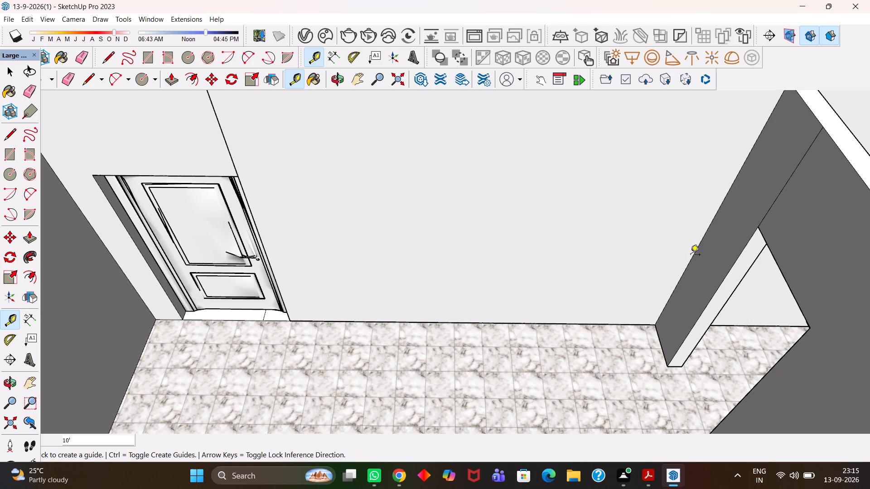
left_click(696, 248)
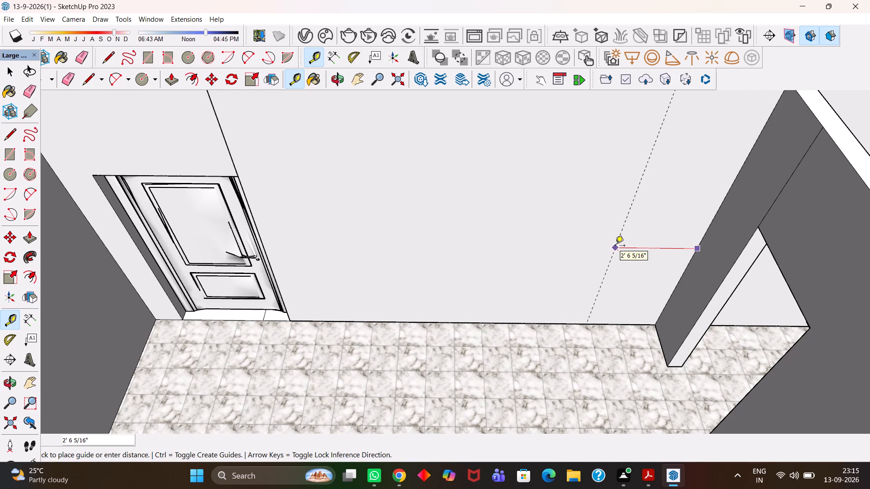
key("2")
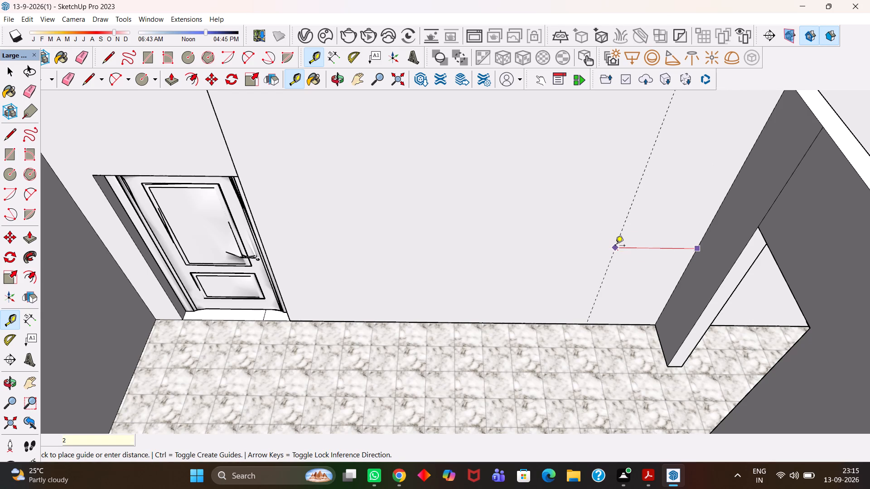
key("apostrophe")
key("Return")
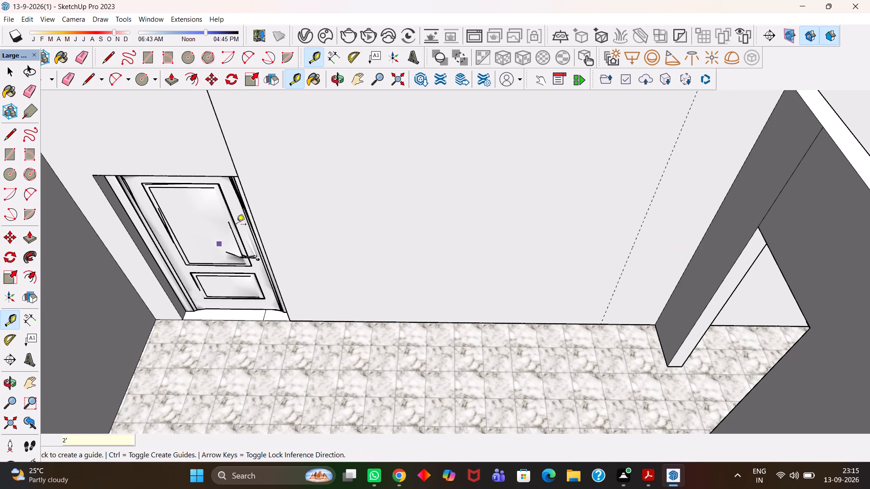
Place a second vertical guide on the same wall, 2' from the vertical edge beside the door.
left_click(226, 136)
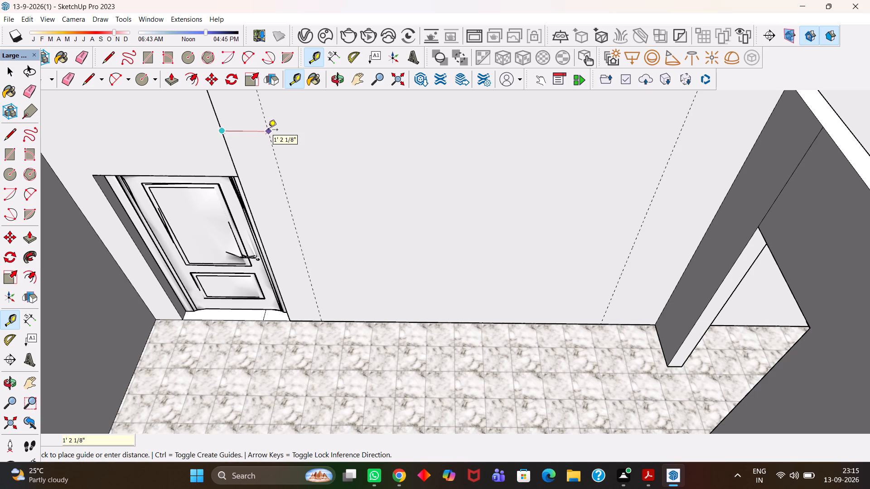
type("2'")
key("Return")
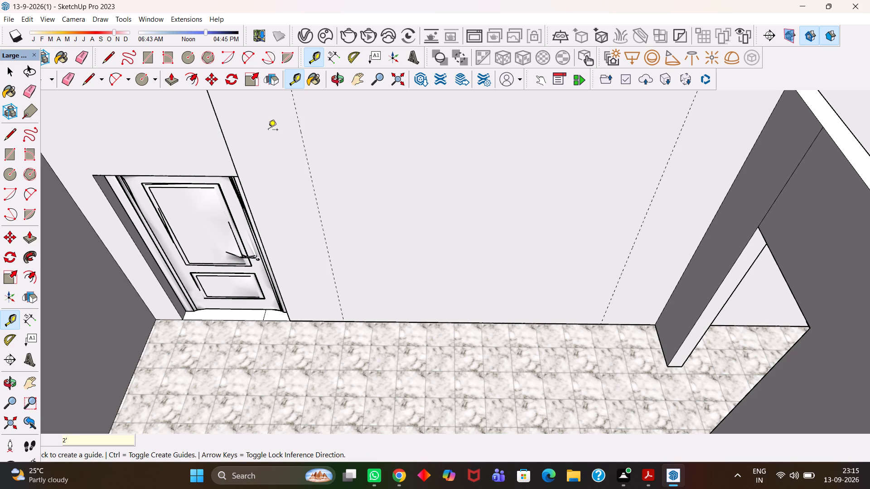
Open the wall for editing and draw a full-height rectangle about 9' 7" by 10' between the two 2' guides.
key("h")
scroll(278, 135, "down", 2)
left_click_drag(352, 136, 327, 254)
scroll(328, 254, "down", 3)
scroll(352, 311, "up", 1)
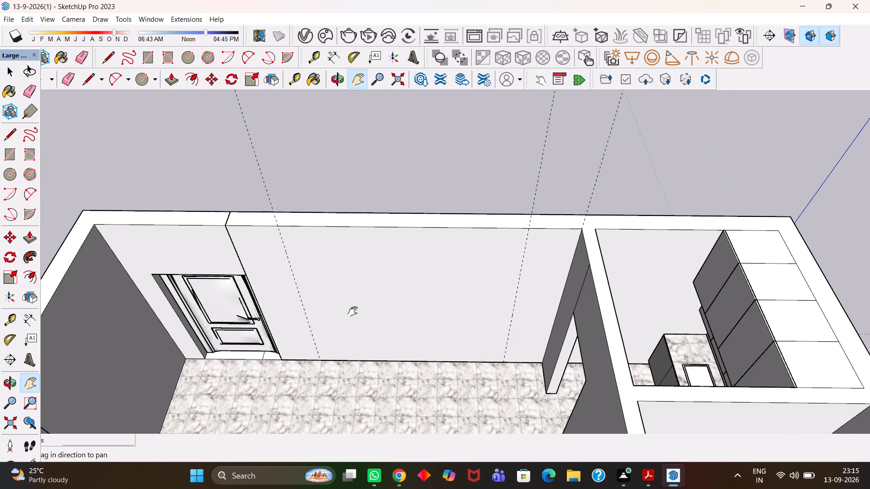
scroll(353, 312, "up", 1)
left_click_drag(352, 319, 364, 293)
left_click_drag(368, 301, 368, 290)
key("space")
double_click(382, 287)
key("r")
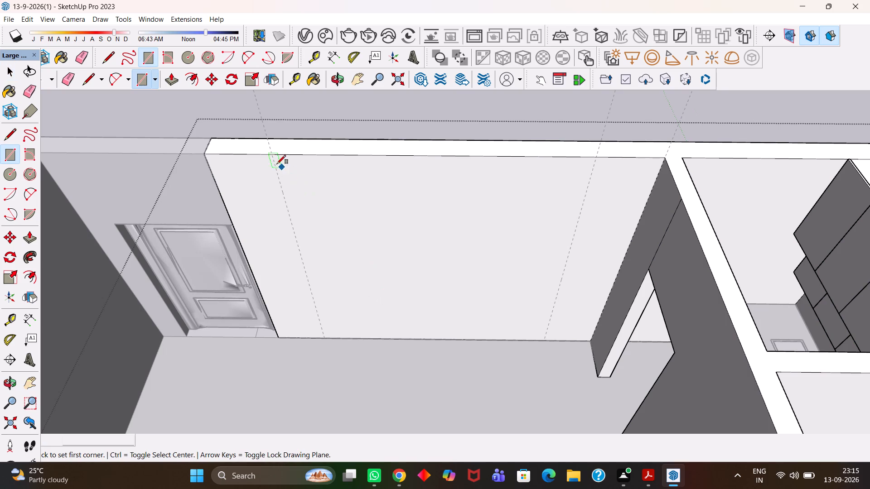
left_click(274, 155)
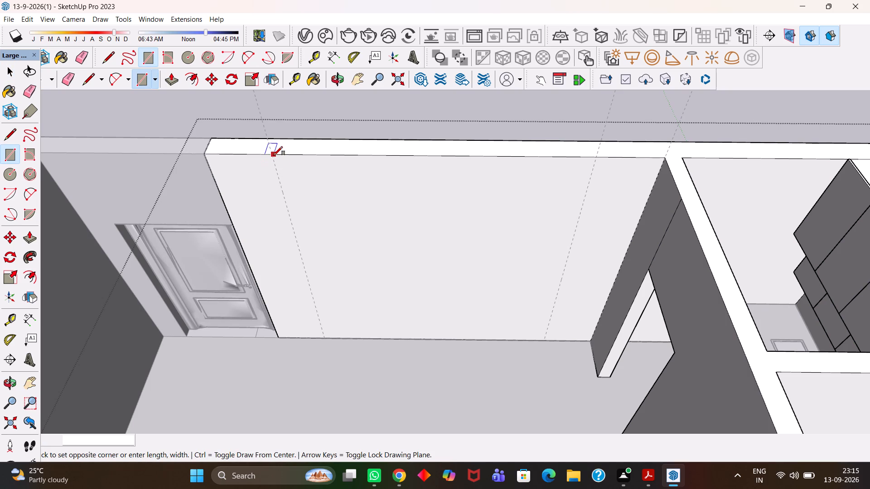
left_click(548, 340)
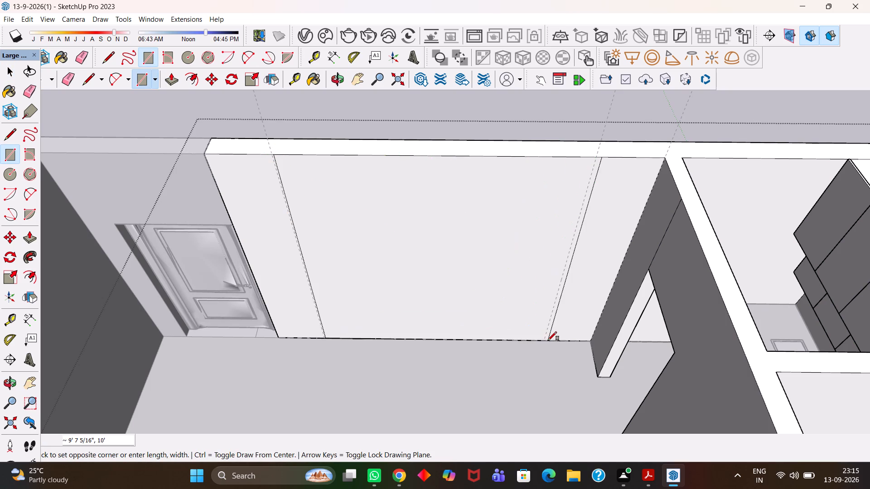
Offset the full-height rectangle on the living room wall inward by 1'.
scroll(493, 326, "up", 2)
key("h")
left_click_drag(414, 293, 430, 308)
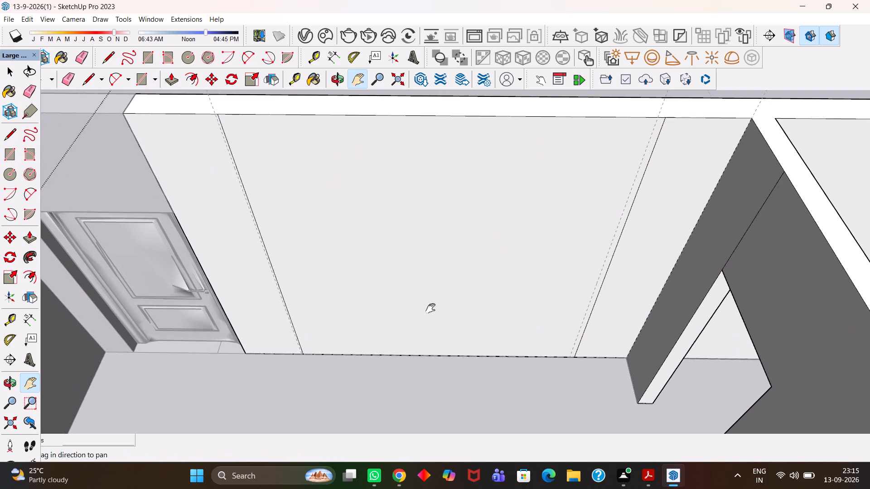
key("space")
scroll(430, 307, "down", 3)
left_click(409, 284)
key("f")
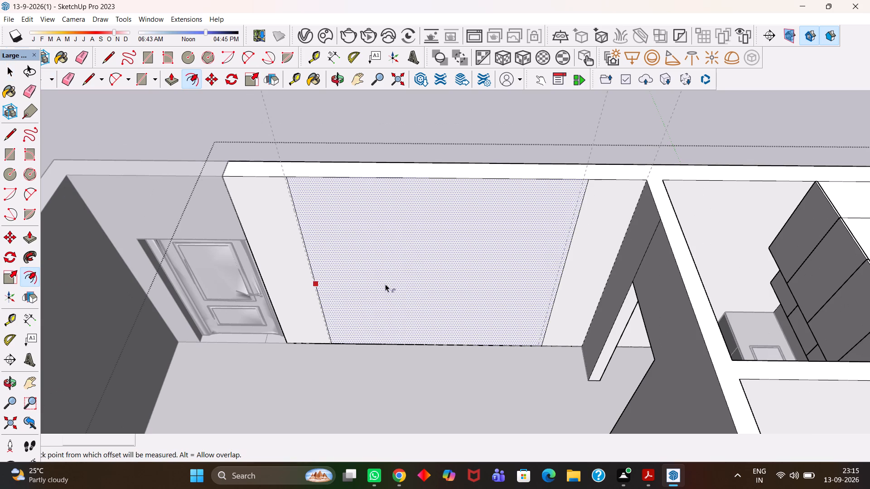
left_click_drag(377, 272, 337, 241)
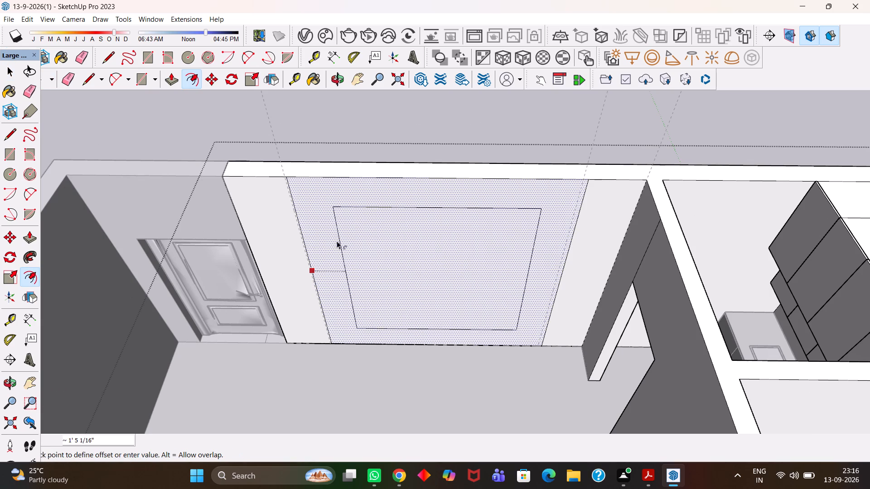
left_click_drag(337, 241, 337, 257)
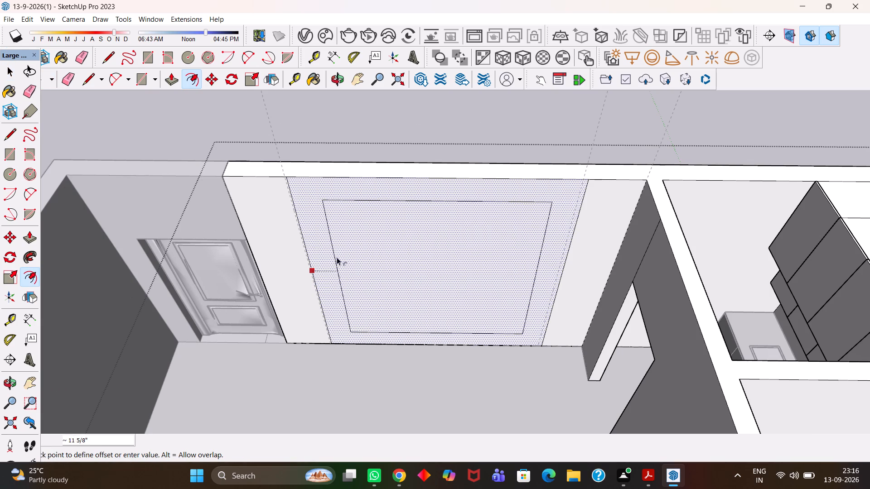
left_click_drag(337, 257, 330, 256)
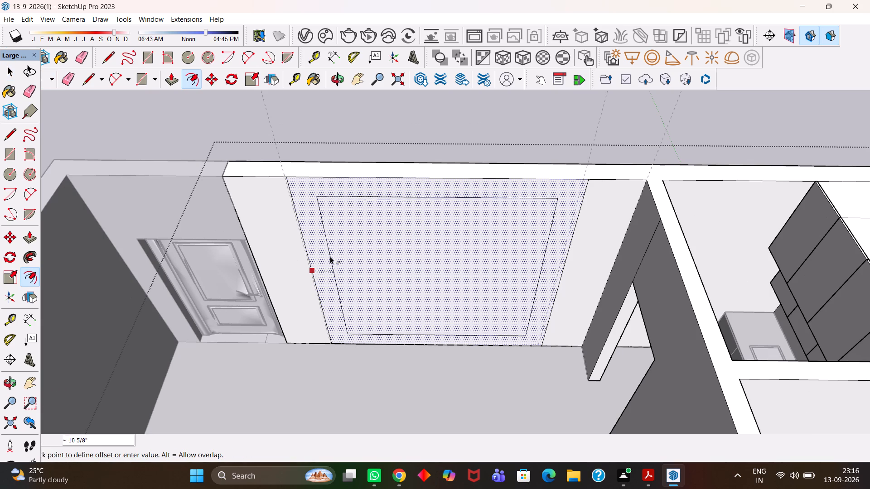
left_click_drag(330, 256, 333, 244)
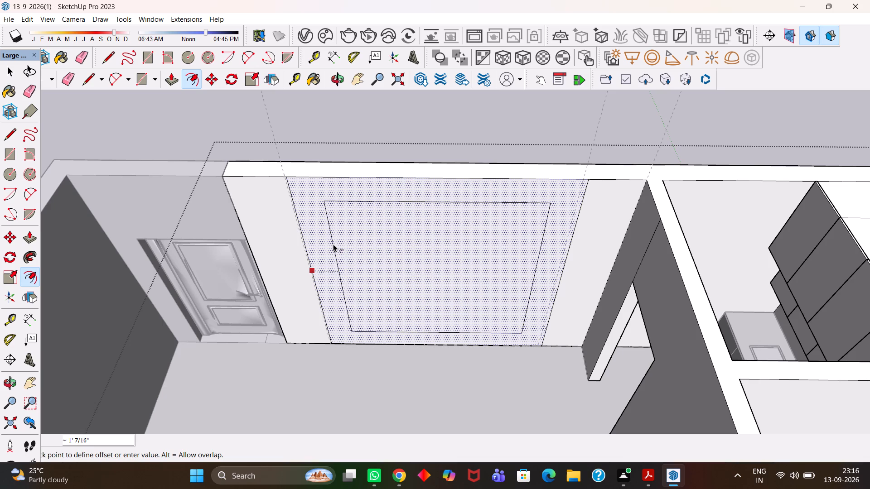
left_click_drag(333, 244, 345, 255)
type("1'")
key("Return")
Offset the inner rectangle of the feature panel inward by 1" to form a thin frame border.
key("h")
scroll(398, 276, "up", 2)
scroll(401, 278, "down", 2)
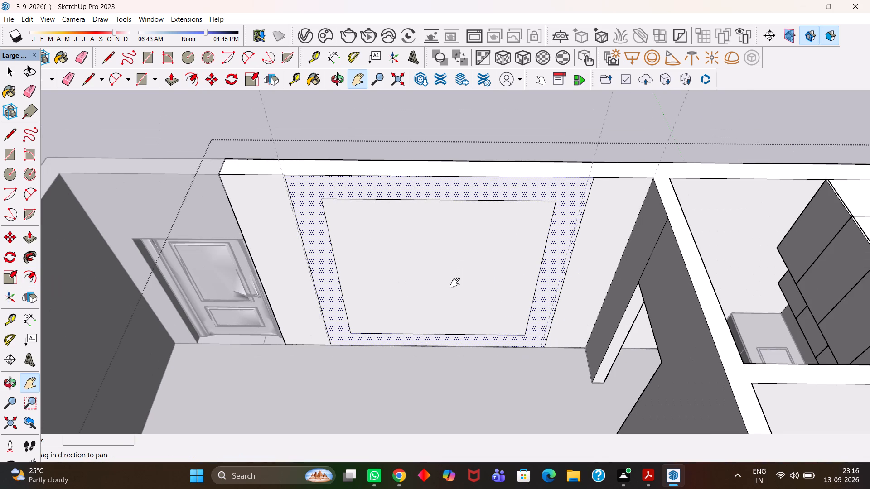
scroll(455, 284, "up", 1)
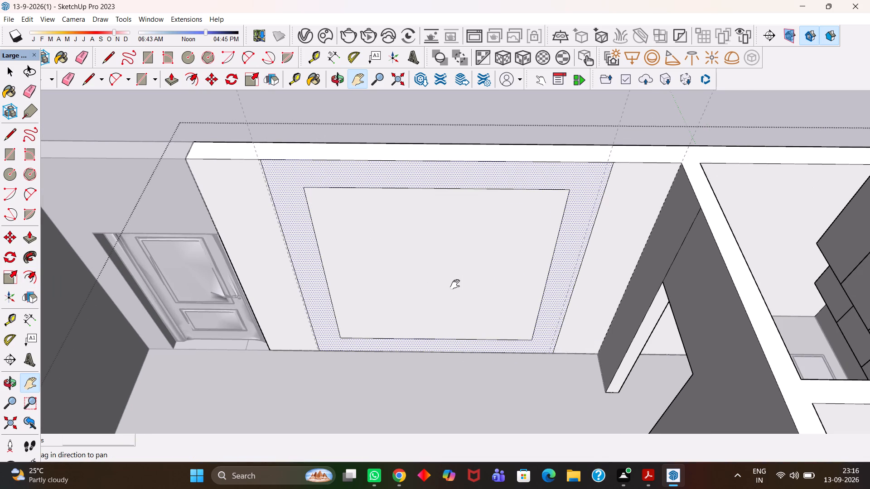
scroll(455, 284, "up", 4)
scroll(453, 276, "down", 3)
key("h")
scroll(453, 276, "up", 3)
key("h")
scroll(453, 276, "down", 4)
left_click_drag(443, 244, 444, 251)
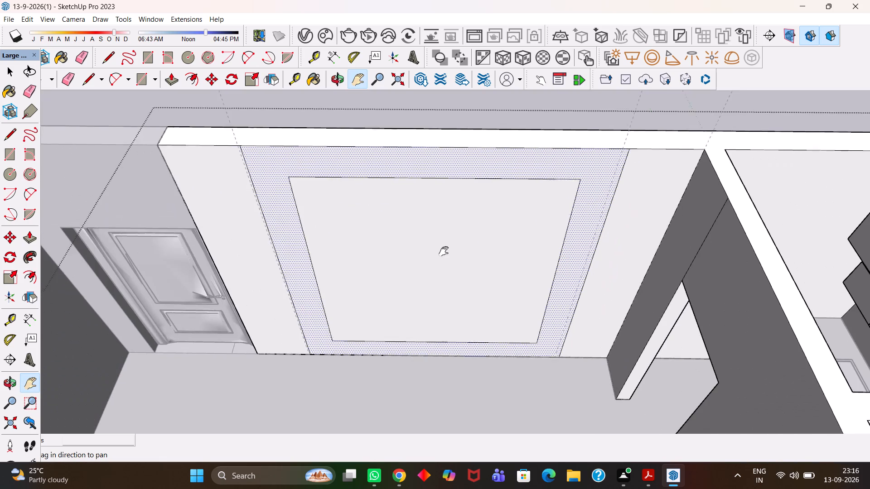
left_click_drag(444, 251, 444, 269)
middle_click(443, 288)
scroll(440, 286, "down", 1)
key("space")
left_click_drag(441, 283, 446, 293)
scroll(445, 292, "up", 1)
left_click(439, 277)
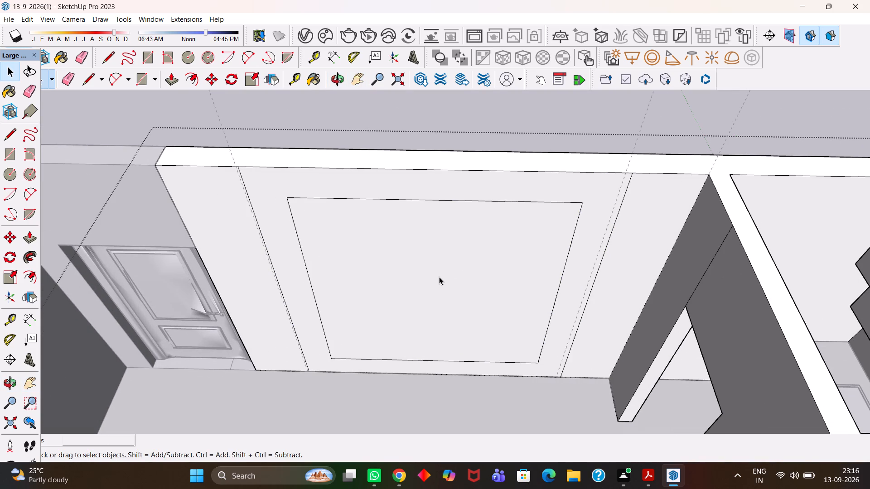
key("f")
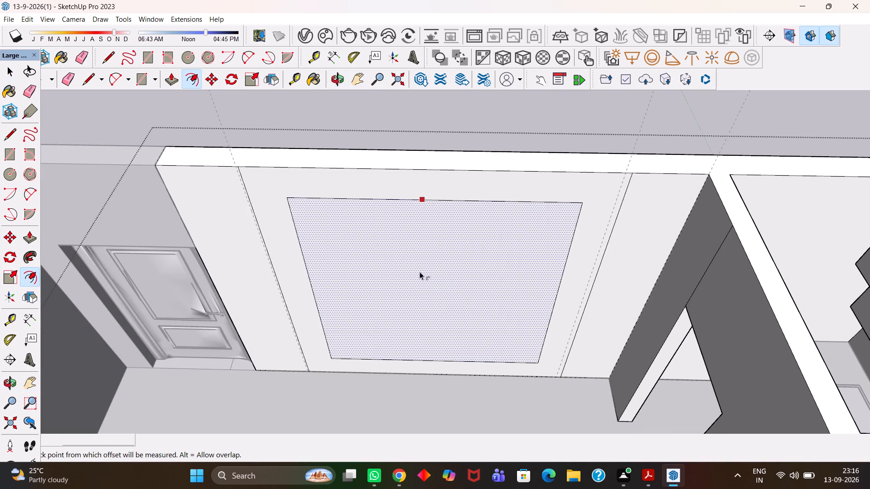
left_click(416, 274)
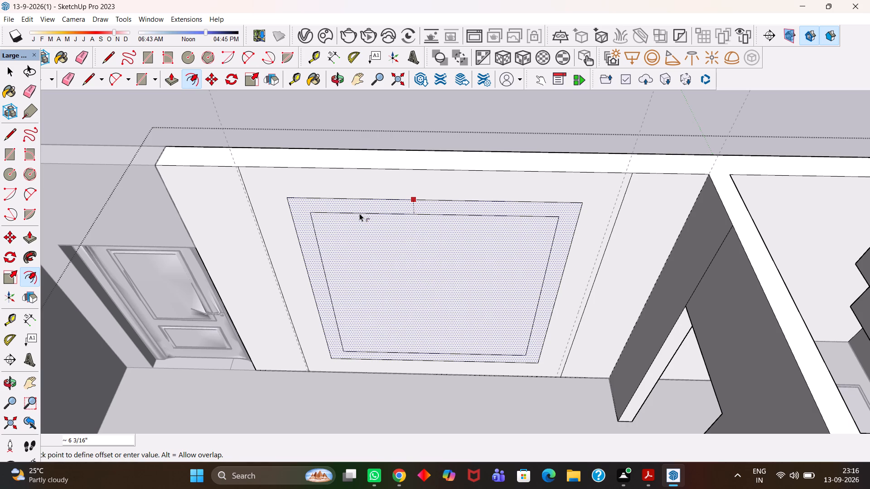
type("1\"")
key("Return")
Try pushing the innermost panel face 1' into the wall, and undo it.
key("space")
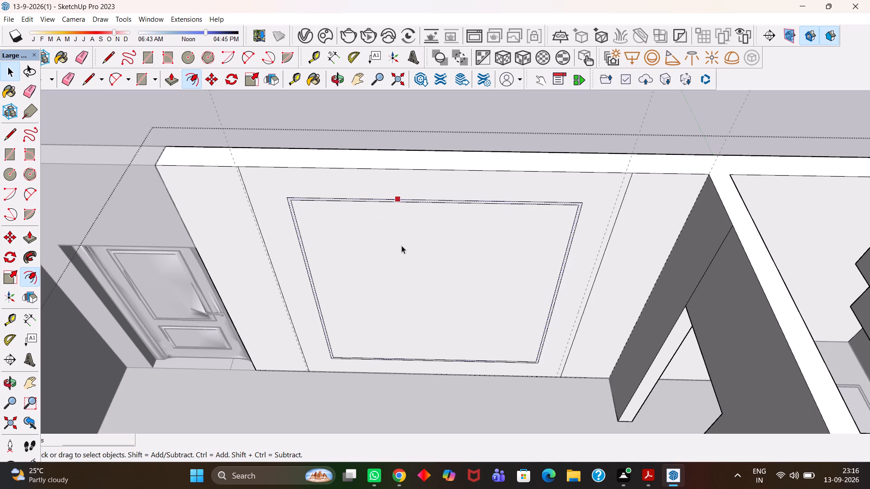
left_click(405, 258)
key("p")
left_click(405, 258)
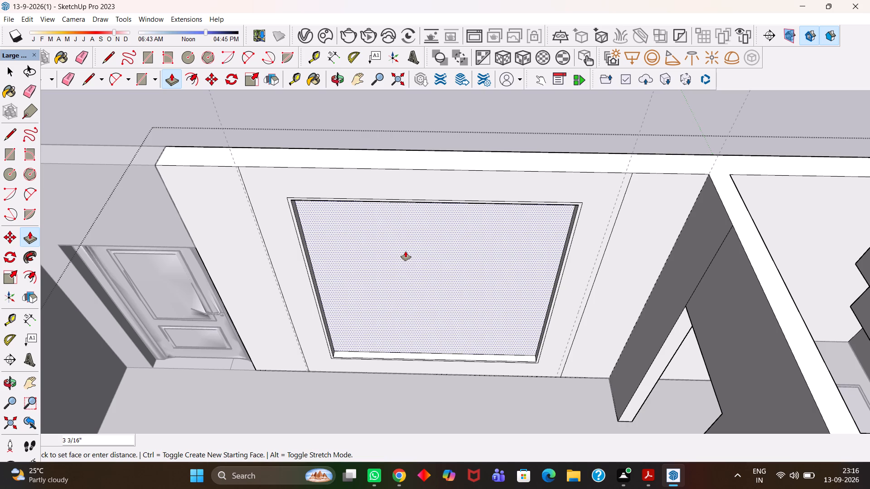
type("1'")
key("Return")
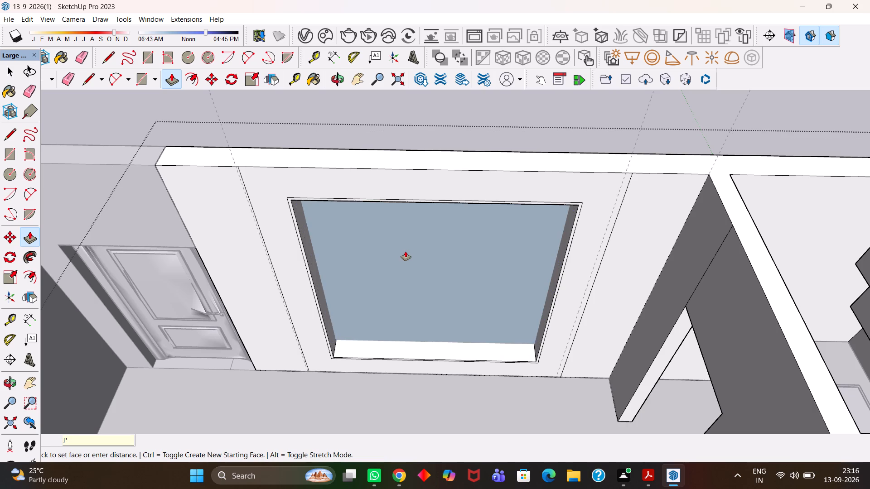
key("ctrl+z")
Recess the innermost panel face 2" into the wall and close the wall for editing.
left_click(399, 257)
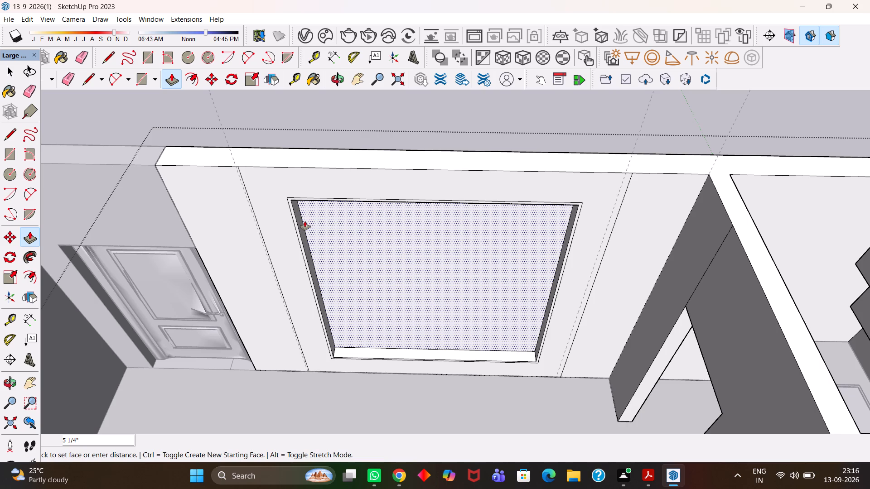
type("2\"")
key("Return")
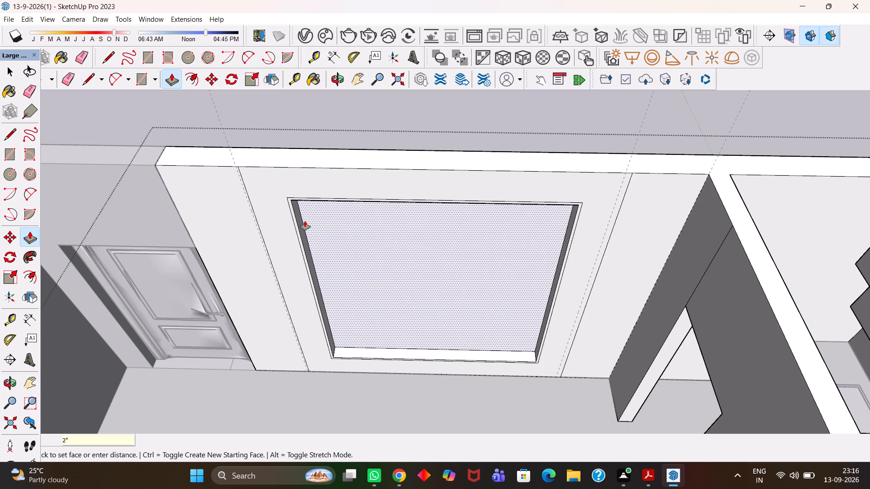
key("h")
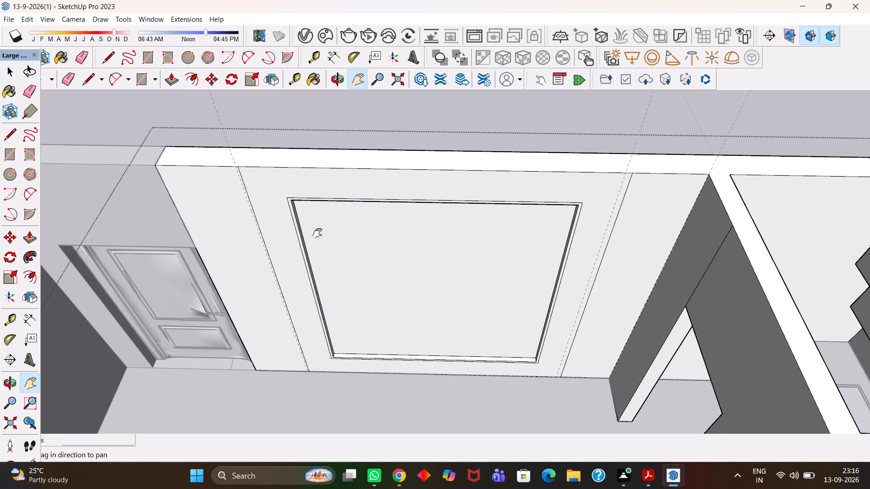
scroll(317, 233, "down", 3)
scroll(346, 275, "down", 5)
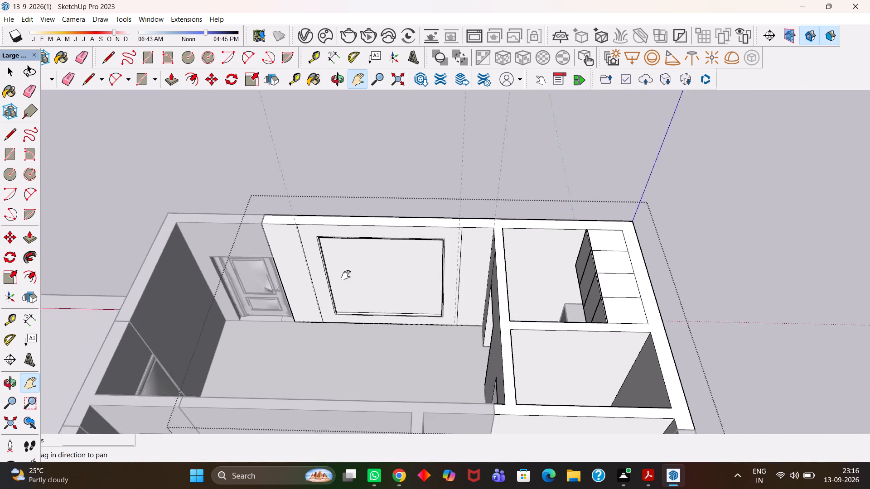
scroll(346, 275, "down", 7)
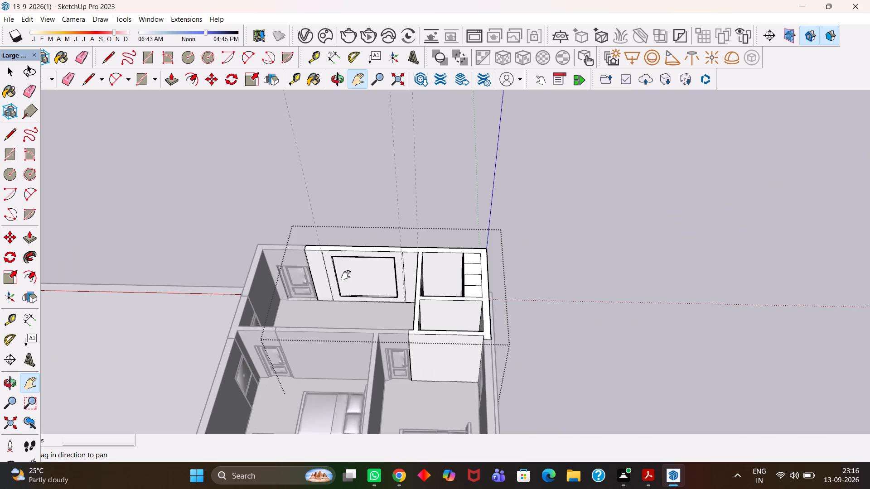
scroll(346, 275, "down", 4)
scroll(348, 274, "up", 7)
middle_click_drag(353, 288, 363, 301)
key("space")
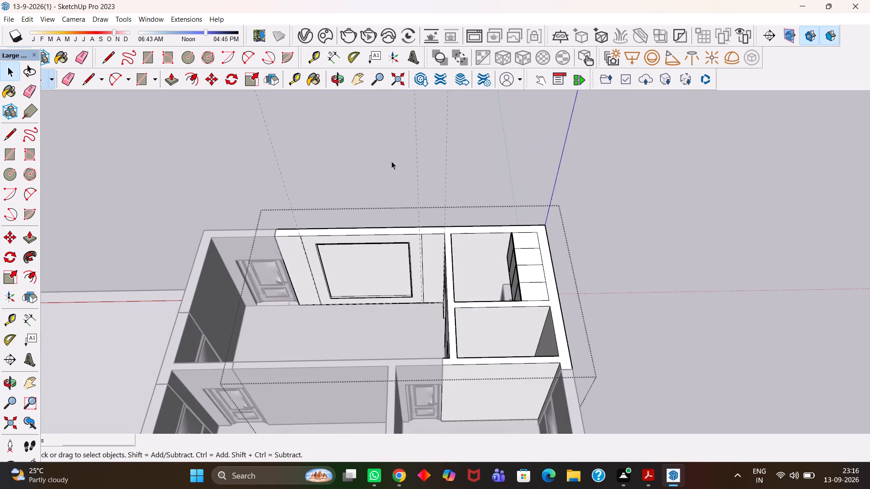
double_click(390, 151)
Erase the three dashed construction guides along the living room feature wall.
key("h")
scroll(381, 238, "up", 4)
scroll(375, 268, "down", 2)
left_click_drag(362, 277, 396, 298)
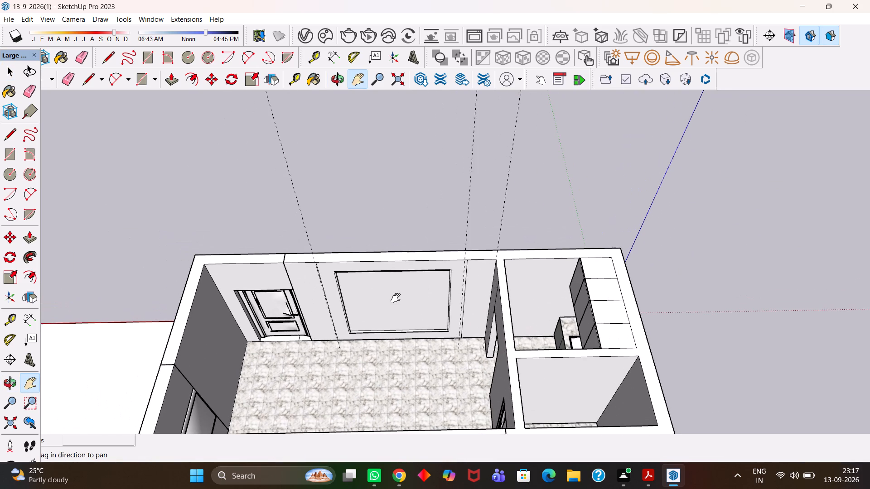
left_click_drag(396, 298, 395, 298)
scroll(395, 298, "up", 2)
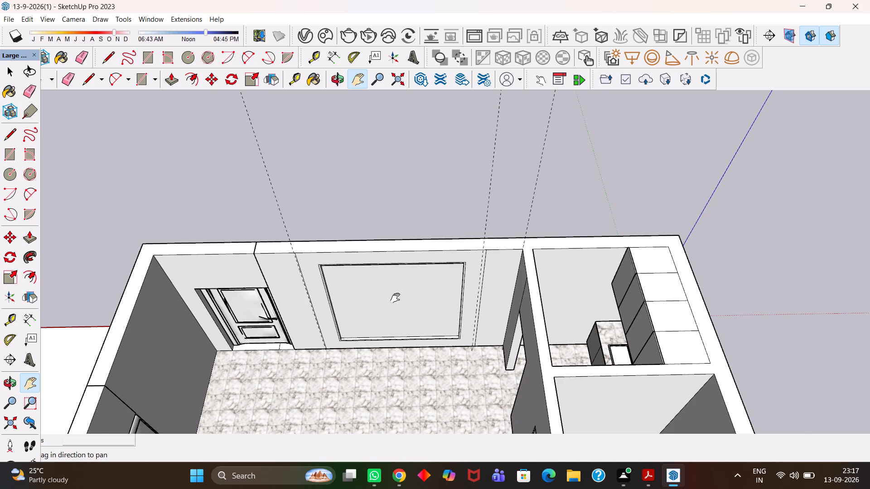
scroll(395, 298, "up", 1)
scroll(395, 298, "down", 3)
key("e")
left_click_drag(305, 224, 291, 221)
left_click_drag(324, 217, 349, 213)
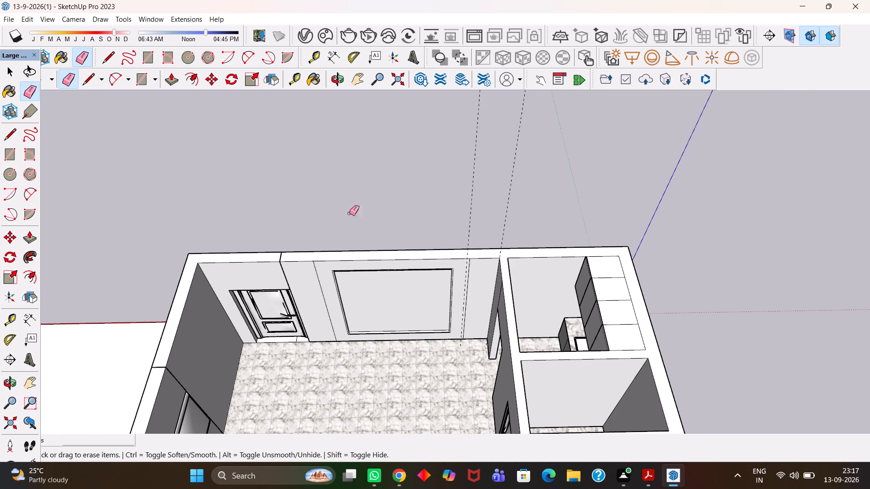
left_click_drag(349, 213, 578, 186)
Save the model.
key("h")
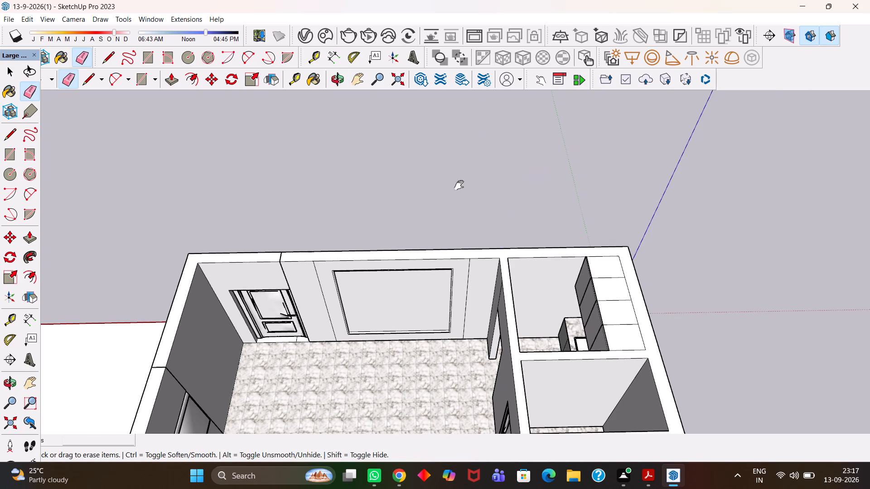
scroll(438, 185, "up", 3)
scroll(434, 185, "down", 5)
left_click_drag(418, 302, 416, 255)
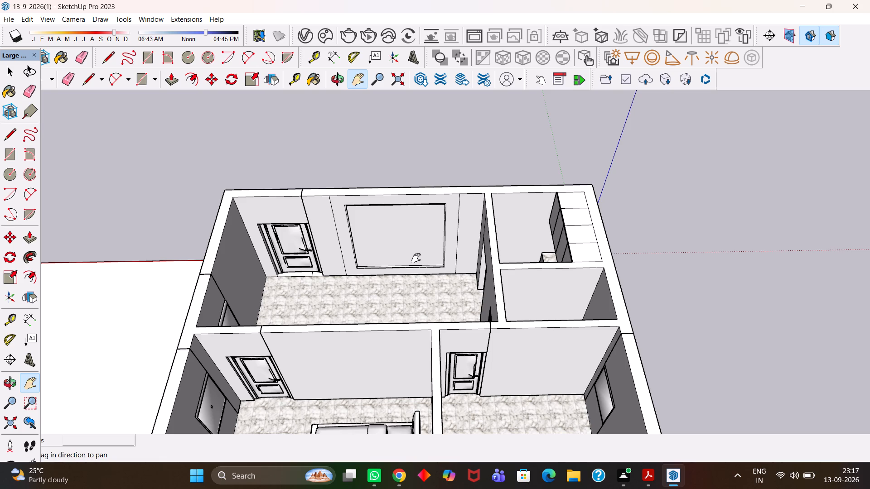
key("ctrl+s")
Examine the living room's framed feature wall and the tiled floor in front of it.
scroll(416, 258, "up", 2)
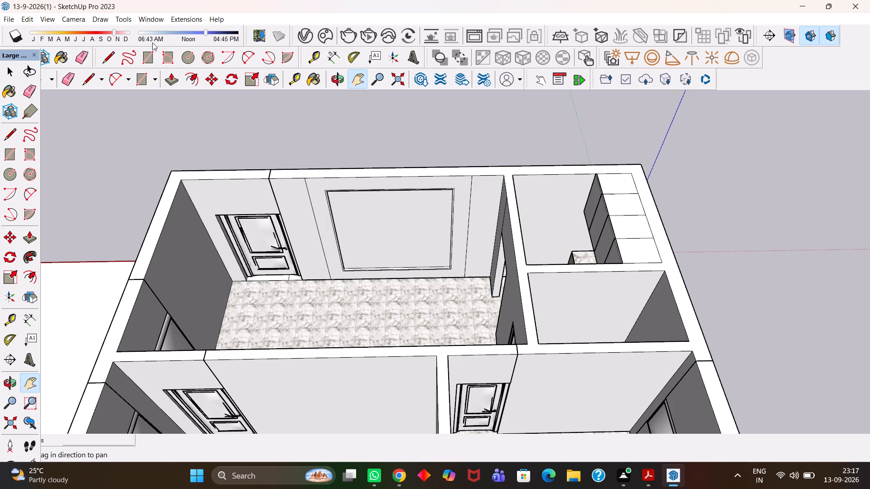
scroll(152, 43, "up", 2)
scroll(344, 254, "up", 6)
scroll(364, 292, "up", 6)
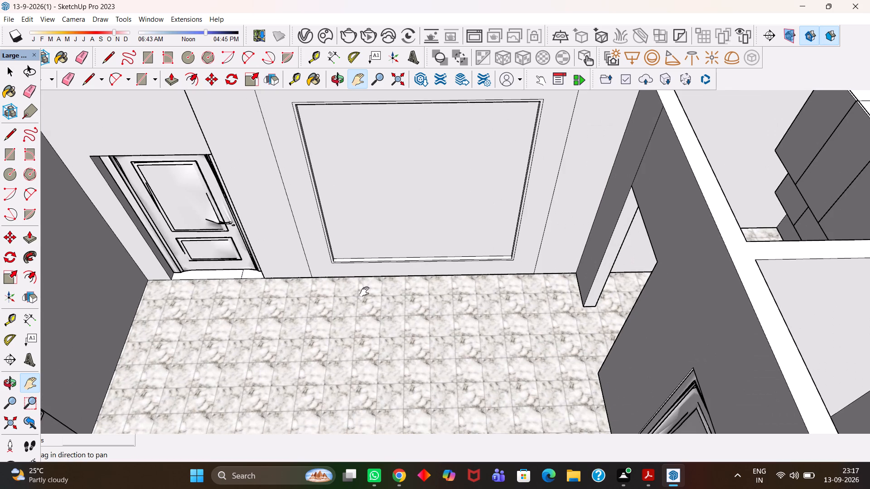
scroll(363, 289, "down", 2)
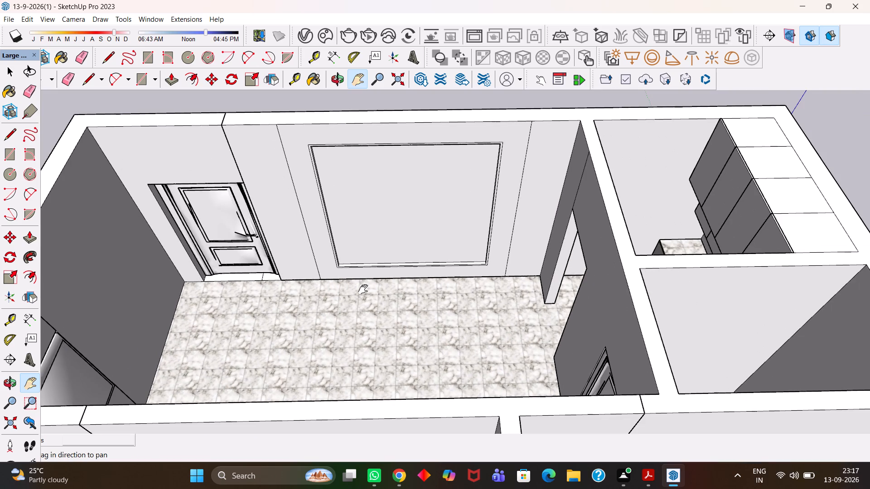
scroll(363, 289, "down", 3)
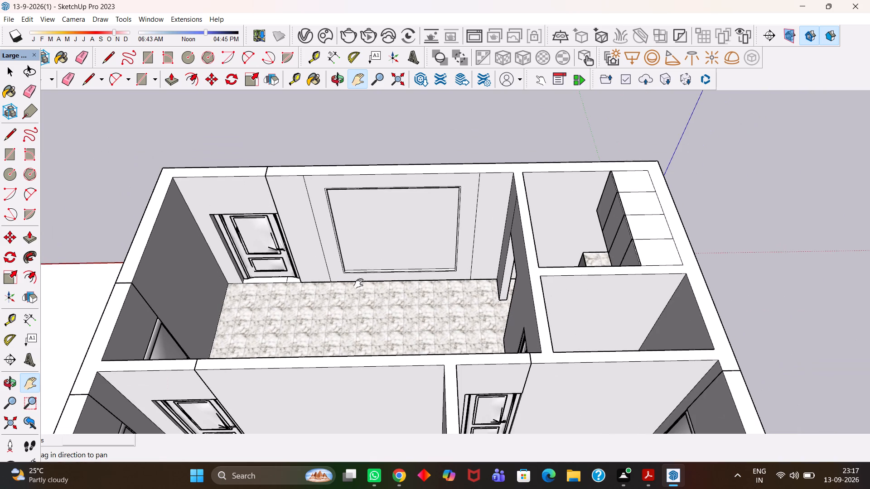
middle_click_drag(353, 285, 344, 289)
middle_click_drag(352, 301, 357, 307)
scroll(357, 307, "up", 2)
key("h")
left_click_drag(363, 298, 403, 259)
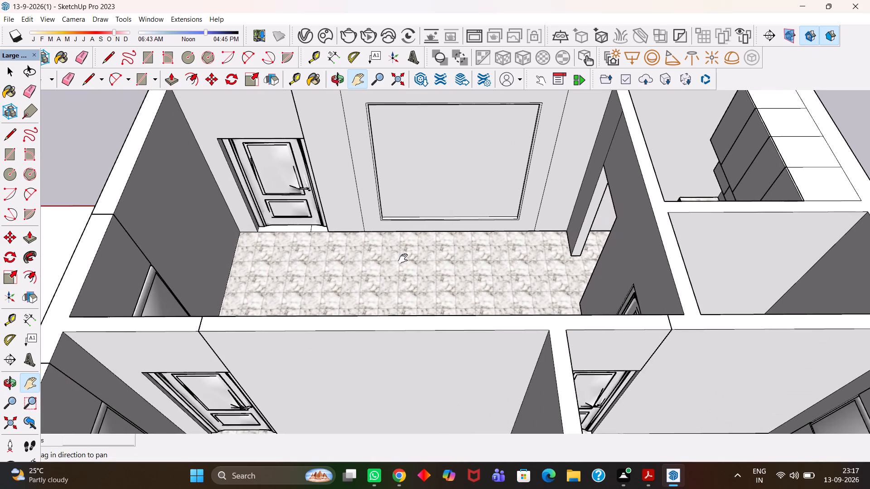
scroll(403, 259, "down", 3)
middle_click_drag(411, 229, 411, 272)
scroll(411, 272, "up", 4)
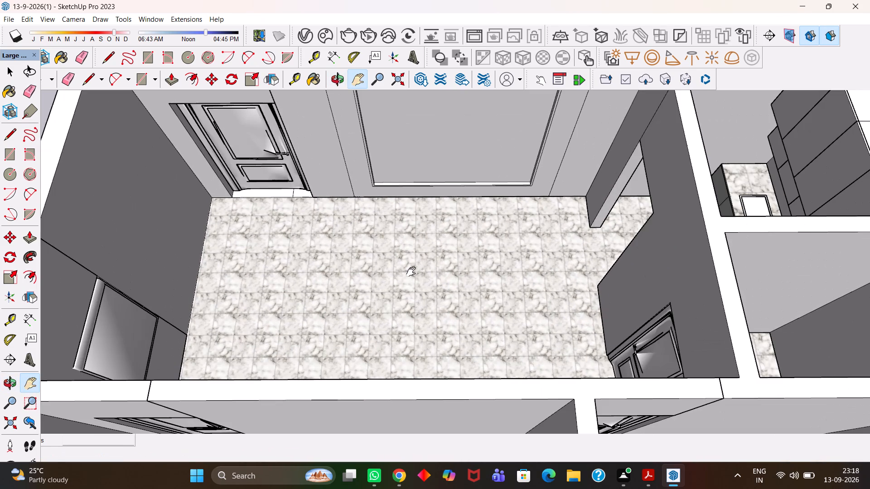
key("h")
scroll(411, 259, "up", 2)
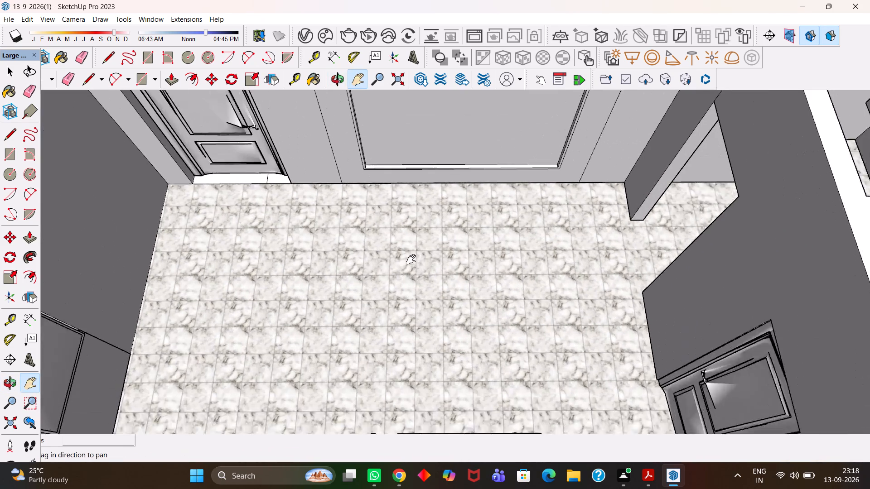
Examine the living room's framed feature wall, its tiled floor and the adjoining room with the wall cabinets from above.
scroll(411, 259, "up", 1)
scroll(411, 259, "down", 8)
left_click_drag(435, 232, 420, 291)
middle_click_drag(407, 294, 420, 283)
scroll(420, 283, "up", 3)
key("h")
left_click_drag(544, 262, 488, 295)
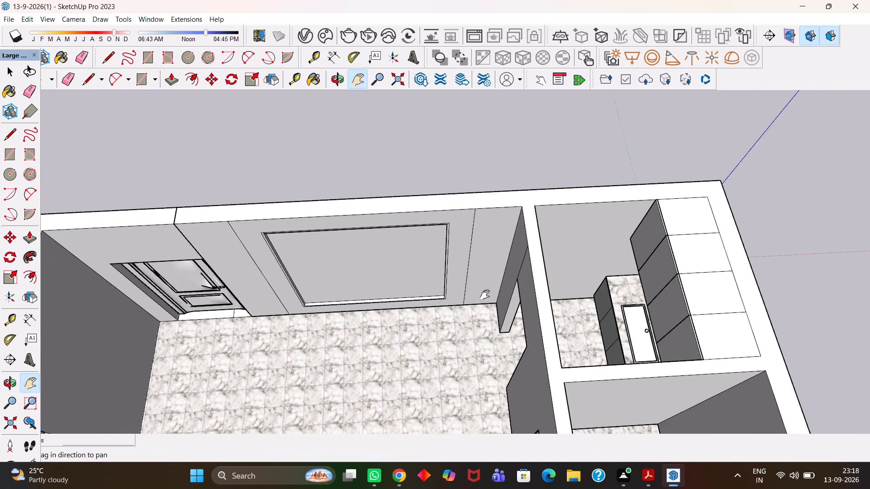
scroll(490, 294, "up", 4)
middle_click_drag(491, 295, 540, 247)
key("h")
scroll(540, 253, "down", 3)
left_click_drag(653, 235, 566, 268)
middle_click_drag(614, 274, 536, 283)
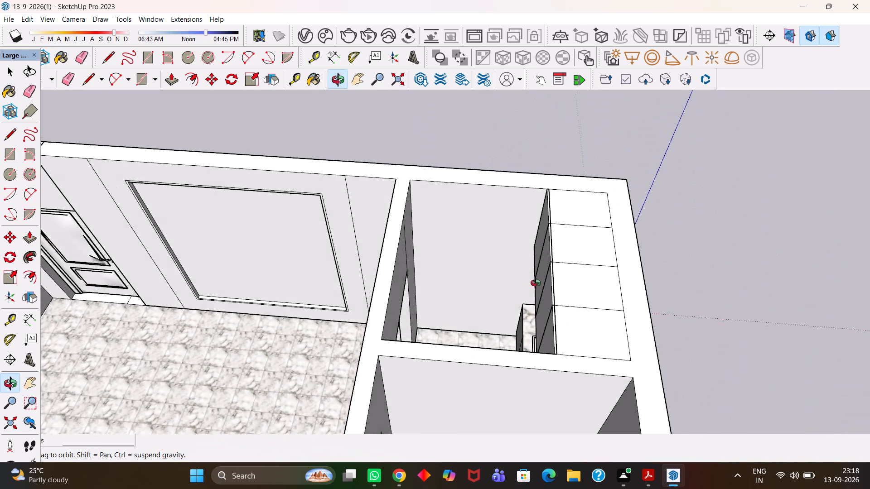
middle_click_drag(536, 283, 540, 287)
scroll(540, 288, "up", 1)
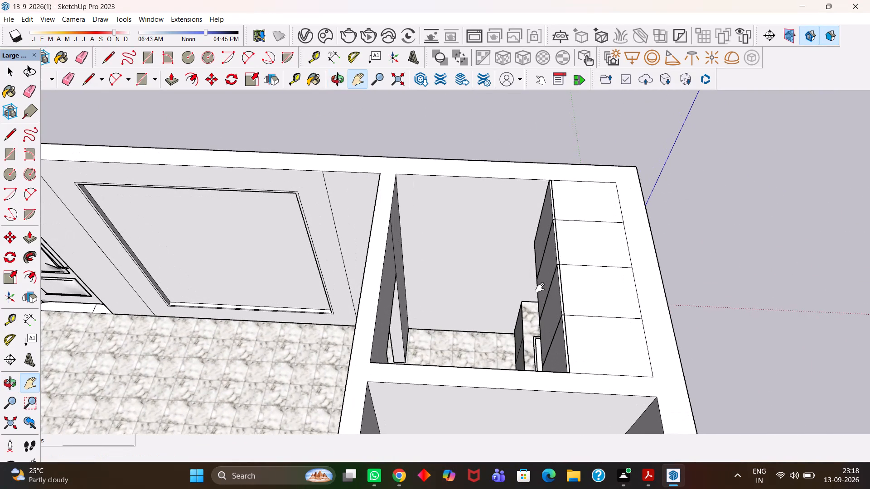
scroll(538, 288, "up", 3)
key("h")
scroll(532, 288, "down", 3)
middle_click_drag(470, 292, 486, 312)
key("h")
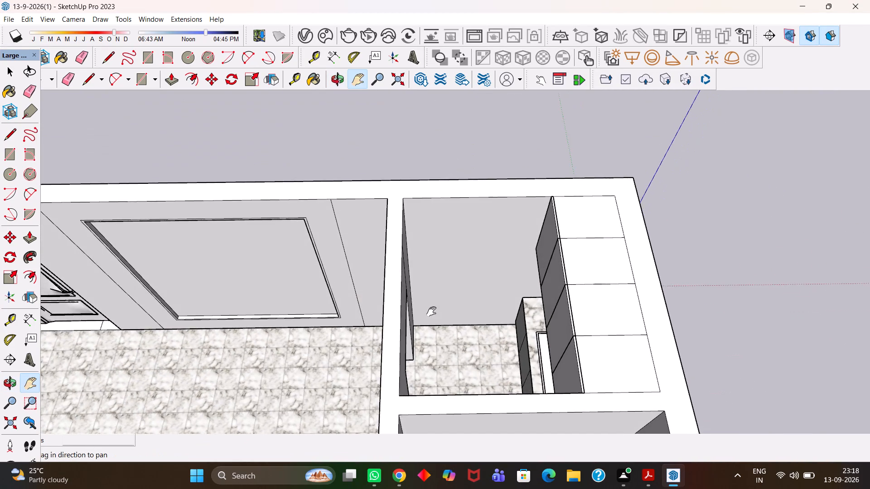
left_click_drag(431, 312, 530, 218)
scroll(532, 217, "down", 3)
middle_click_drag(440, 225, 446, 251)
scroll(446, 251, "up", 2)
key("h")
left_click_drag(389, 256, 444, 237)
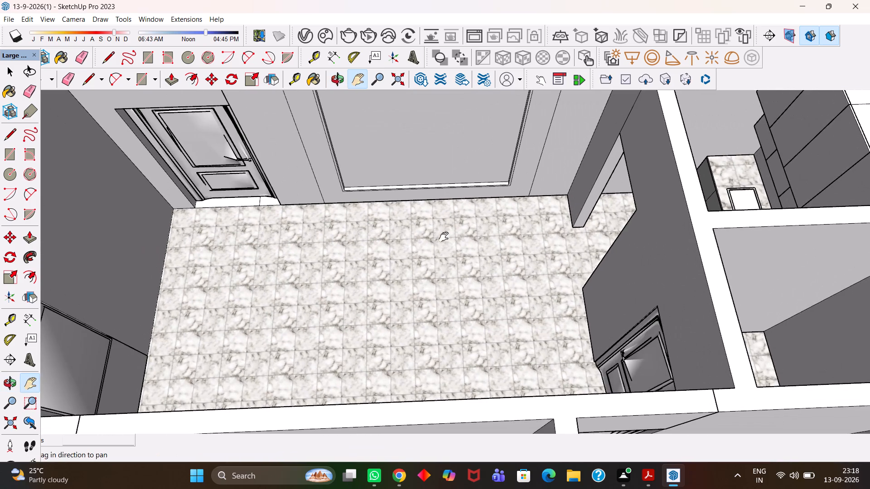
scroll(444, 237, "down", 3)
middle_click_drag(435, 240, 429, 204)
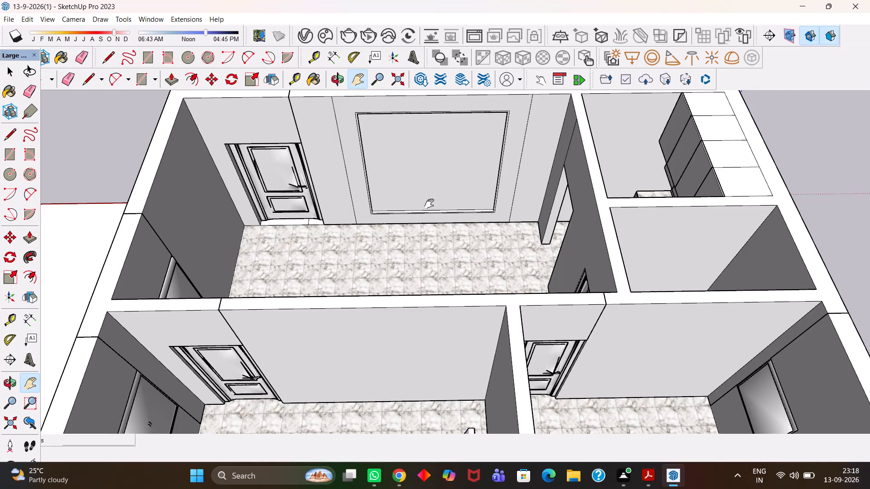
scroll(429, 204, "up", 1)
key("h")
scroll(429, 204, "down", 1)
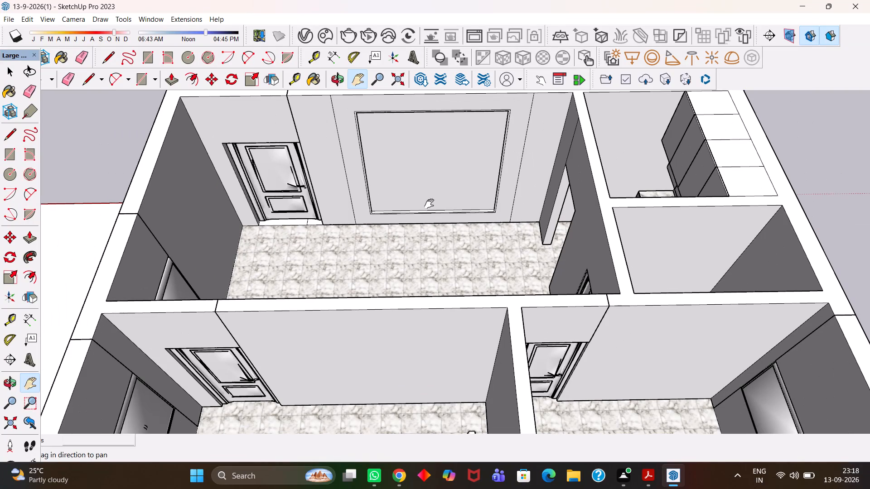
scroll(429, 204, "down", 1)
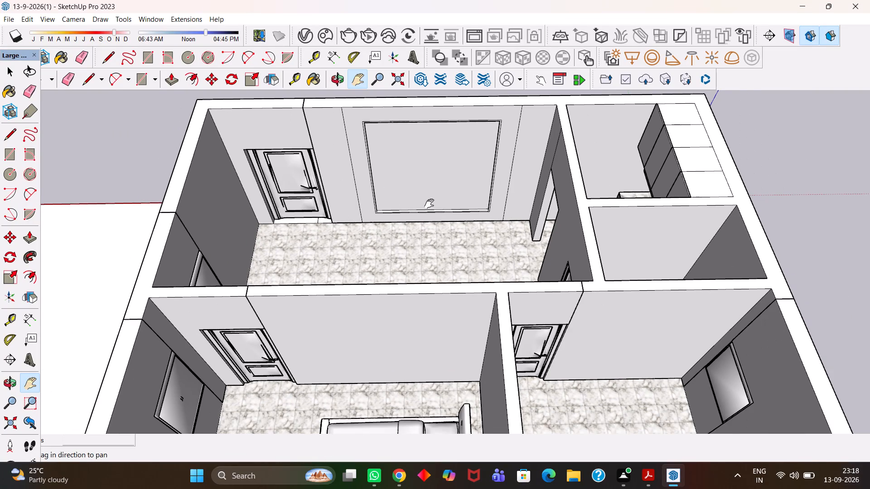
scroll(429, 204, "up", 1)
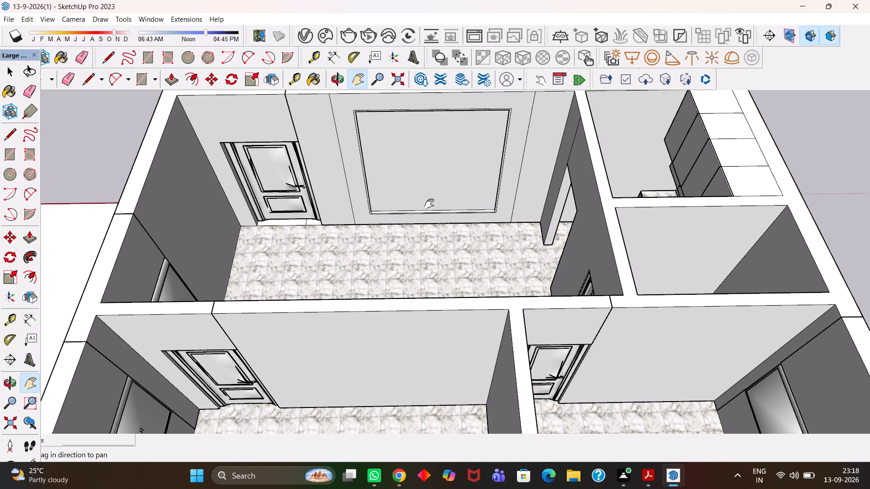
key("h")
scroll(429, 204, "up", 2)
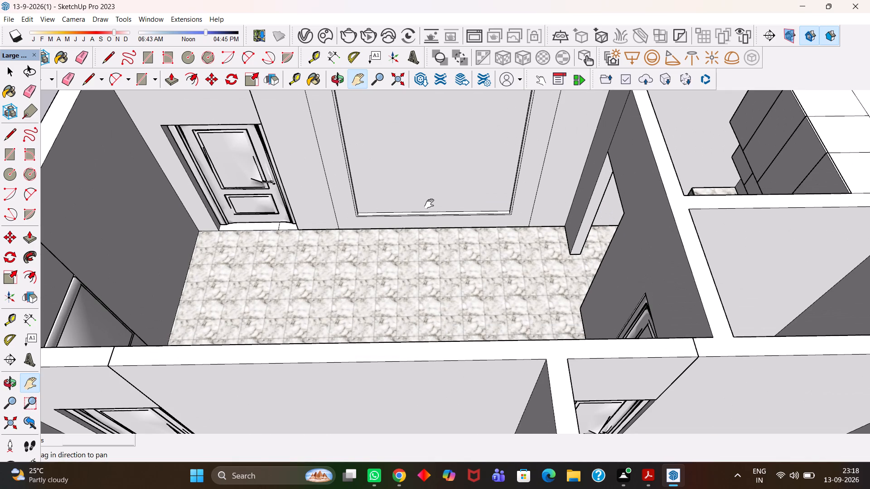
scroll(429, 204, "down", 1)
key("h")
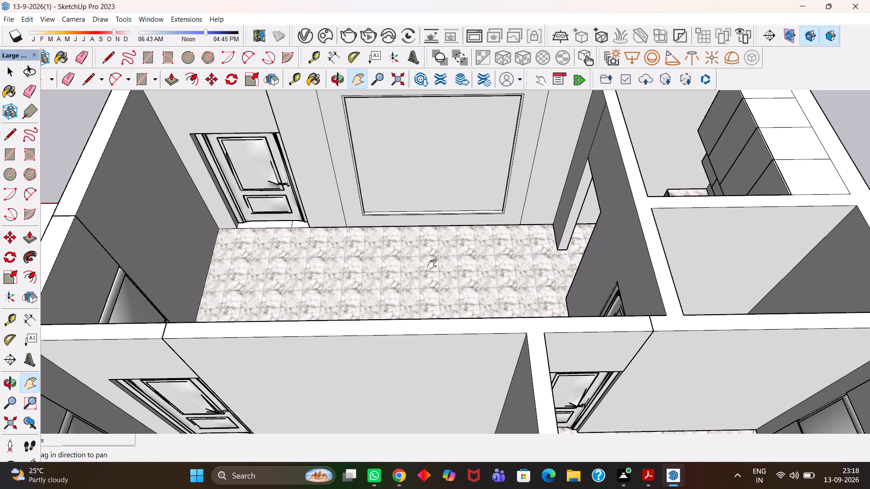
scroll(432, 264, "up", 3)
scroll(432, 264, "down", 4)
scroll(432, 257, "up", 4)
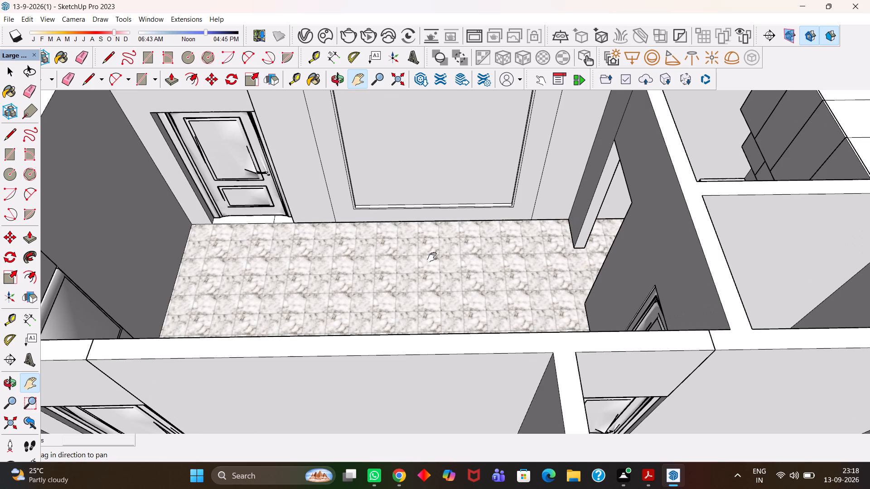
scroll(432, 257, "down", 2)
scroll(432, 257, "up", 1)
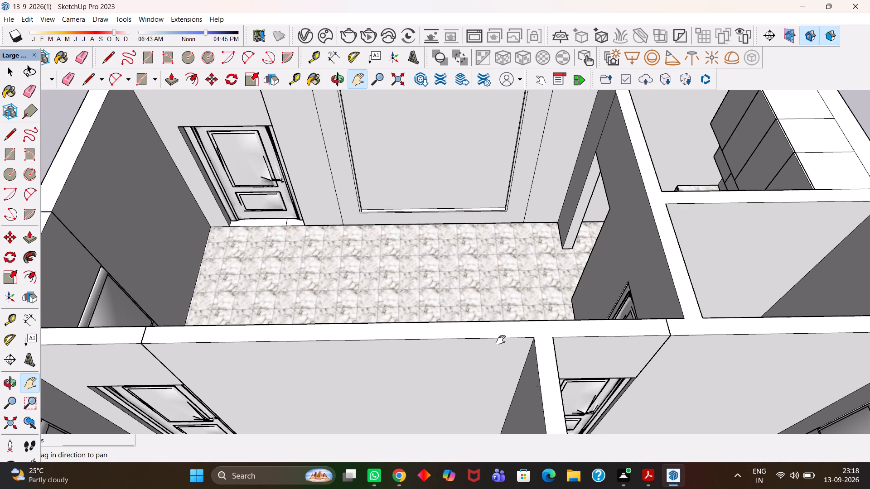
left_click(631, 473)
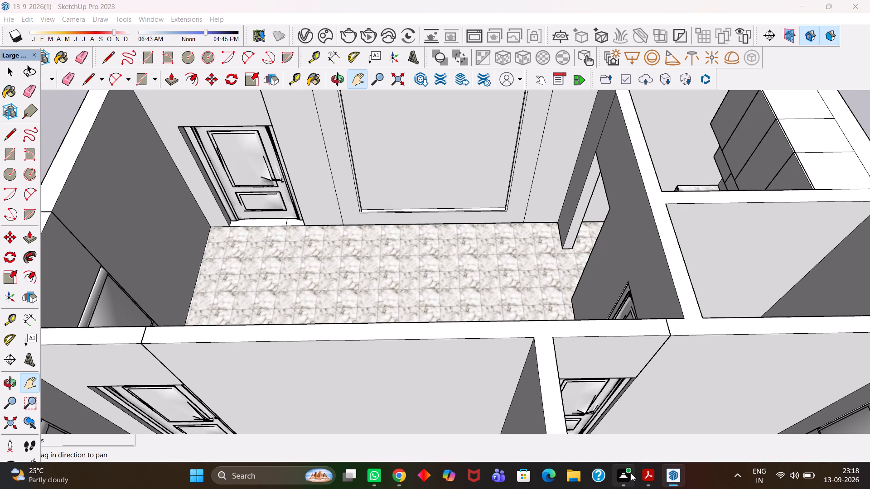
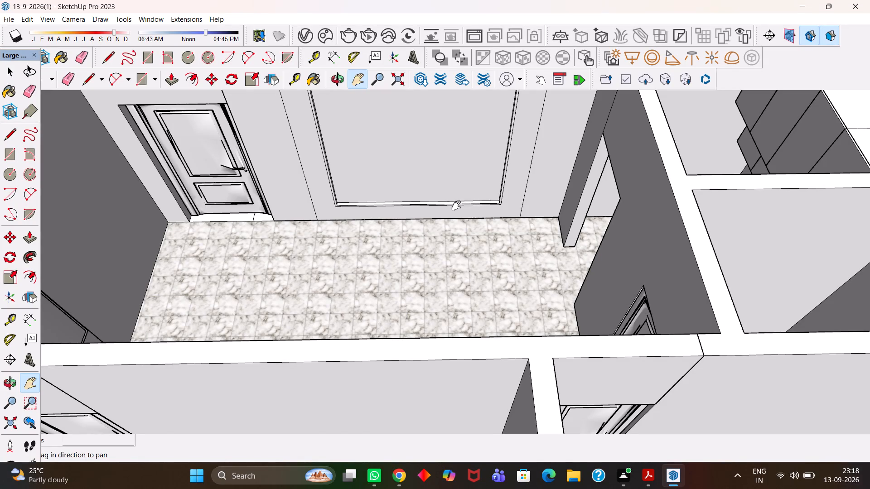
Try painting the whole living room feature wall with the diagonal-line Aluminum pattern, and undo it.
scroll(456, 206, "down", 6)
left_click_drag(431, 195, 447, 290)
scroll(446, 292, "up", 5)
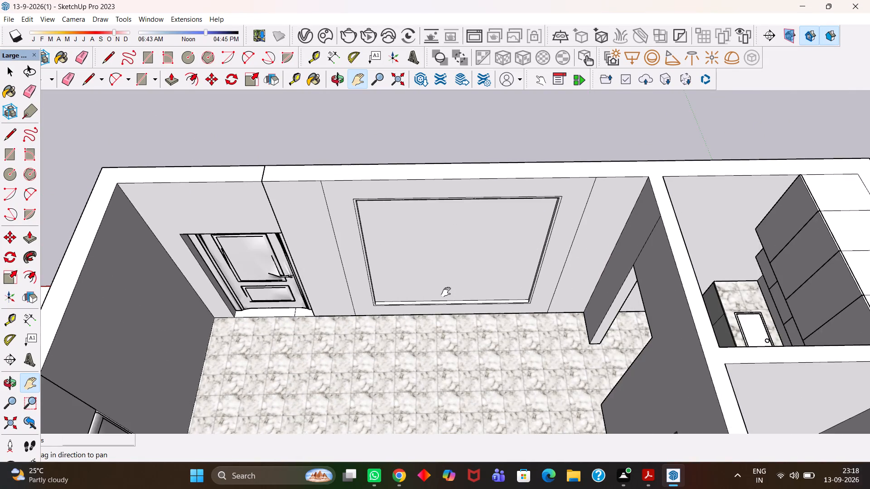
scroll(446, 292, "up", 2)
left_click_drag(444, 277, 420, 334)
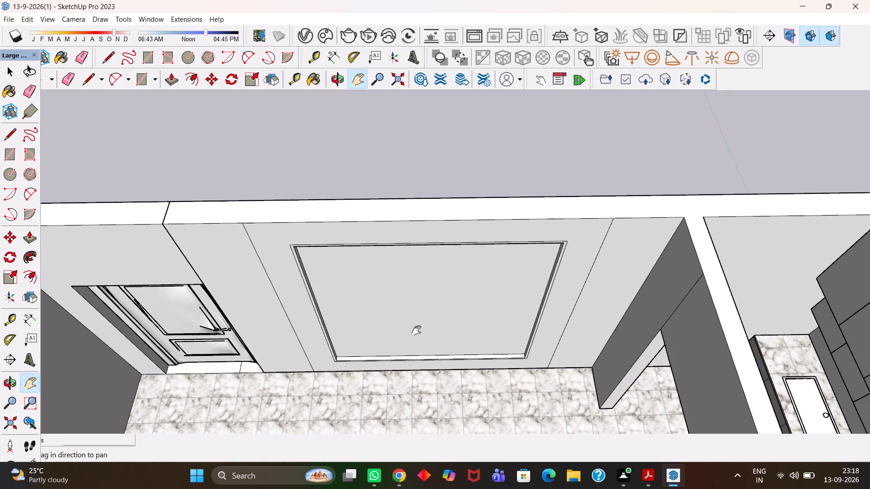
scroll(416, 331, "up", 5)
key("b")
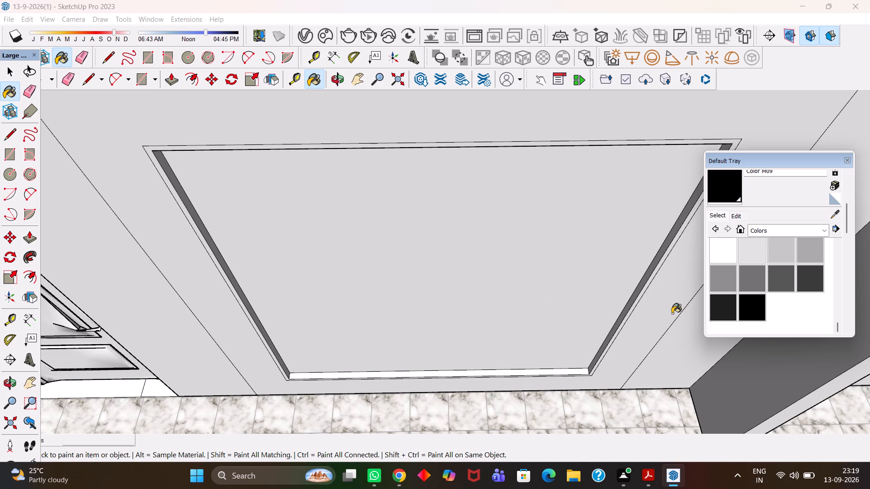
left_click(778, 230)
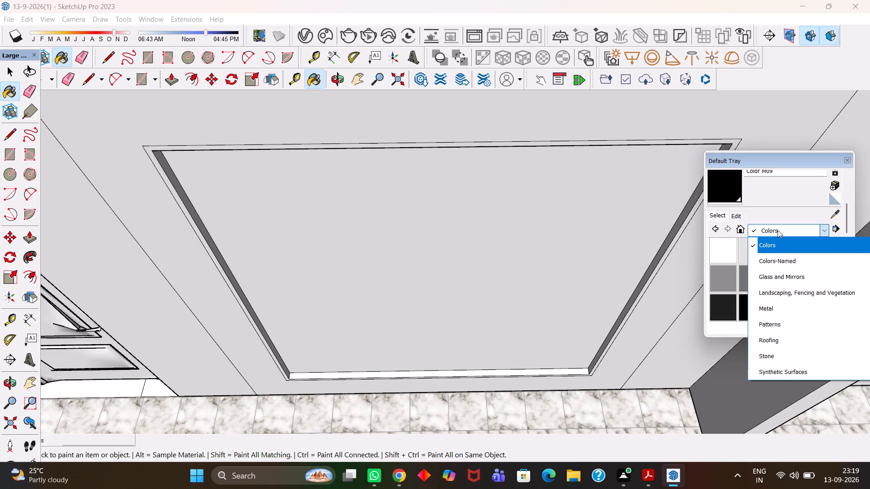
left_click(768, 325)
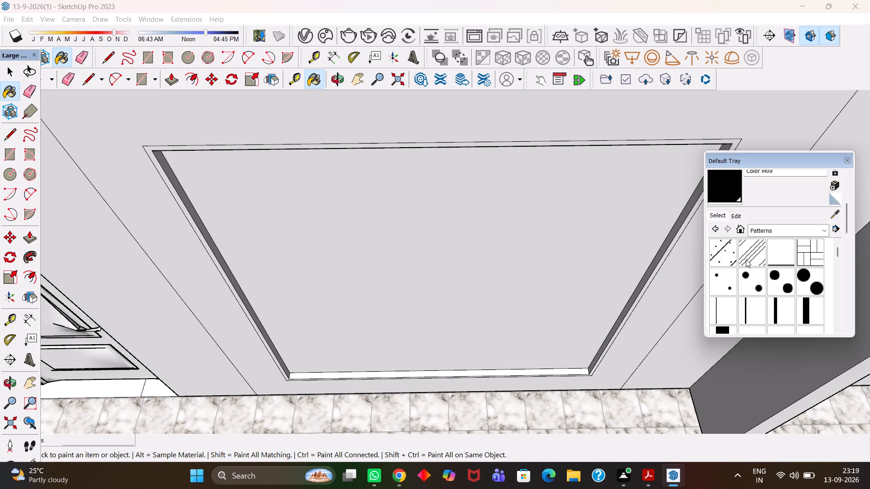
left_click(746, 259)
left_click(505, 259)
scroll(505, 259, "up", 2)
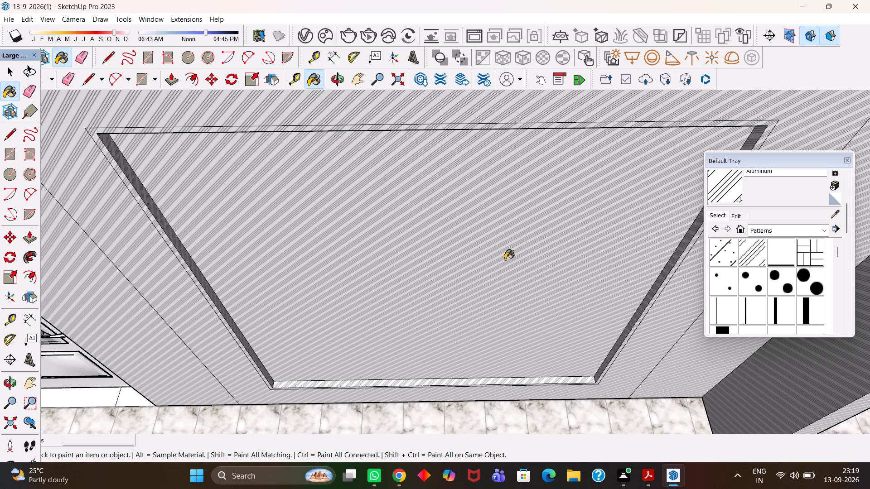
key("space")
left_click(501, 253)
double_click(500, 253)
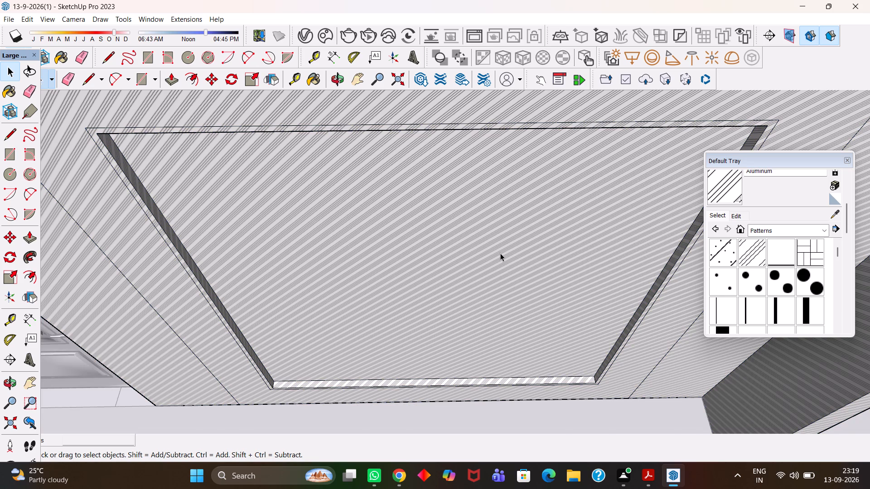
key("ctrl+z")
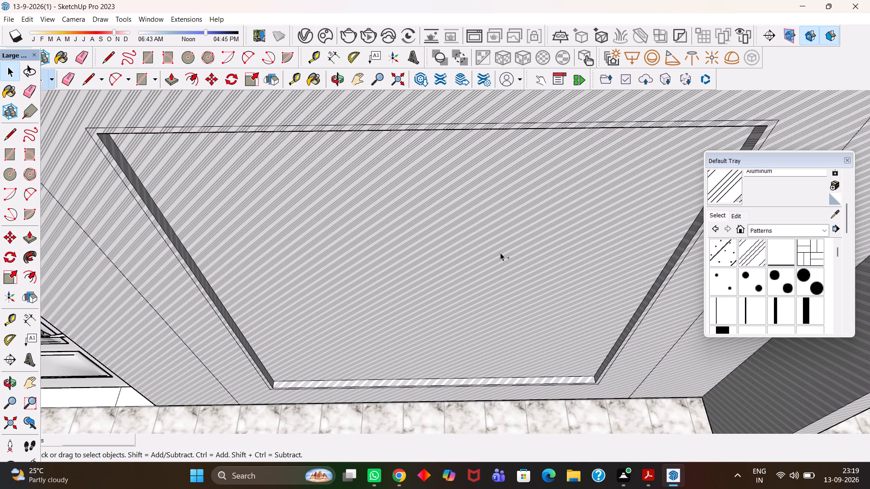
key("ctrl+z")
Inside the feature wall group, paint only the recessed panel face with the diagonal-line Aluminum pattern.
left_click(500, 253)
double_click(500, 253)
left_click(498, 244)
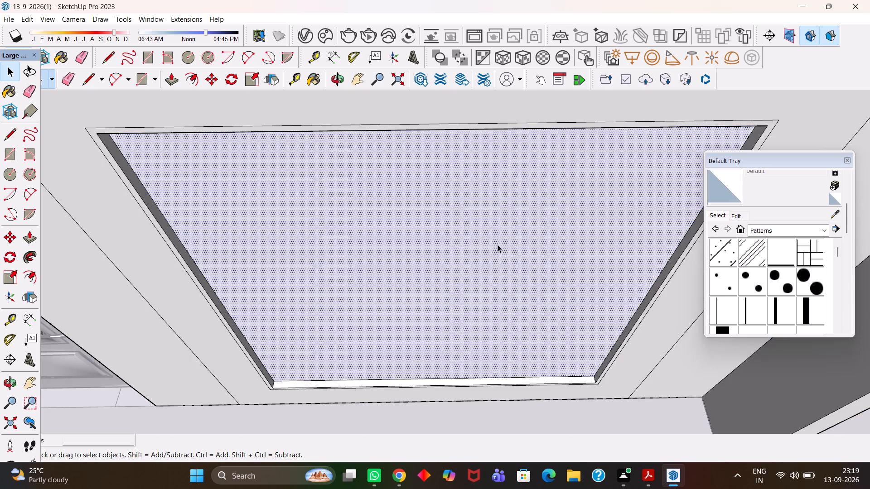
key("b")
left_click(498, 244)
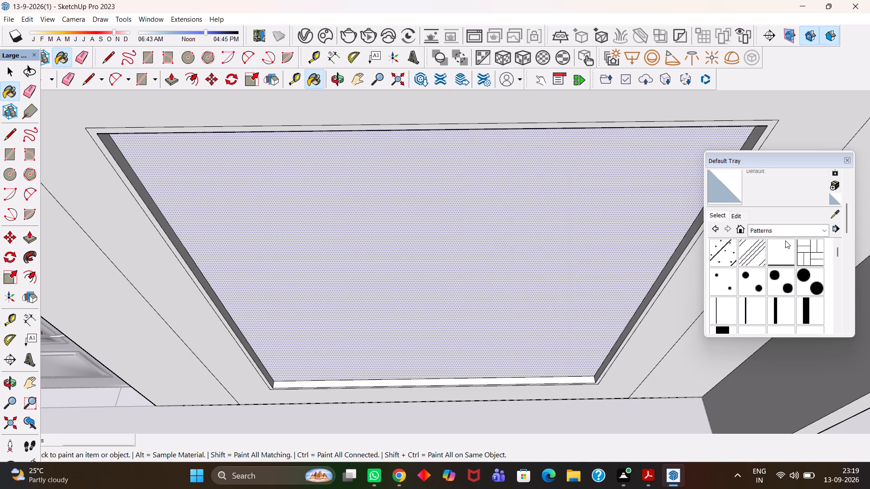
left_click(758, 246)
left_click(546, 247)
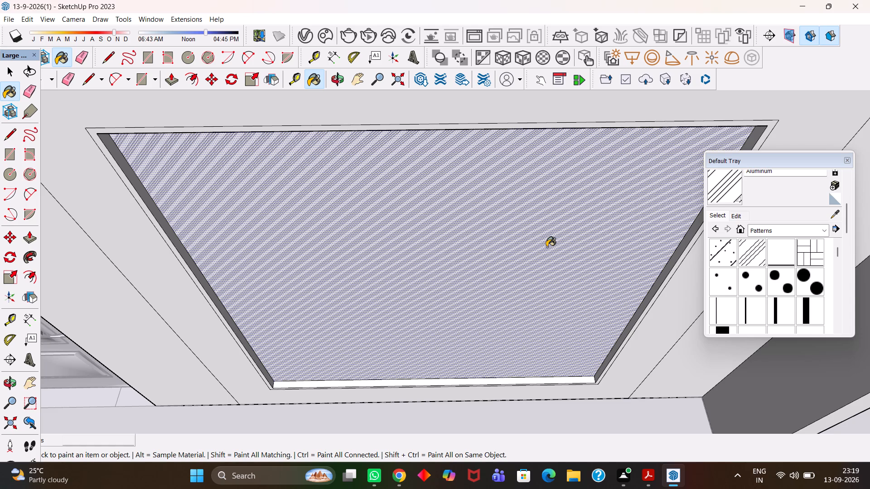
key("space")
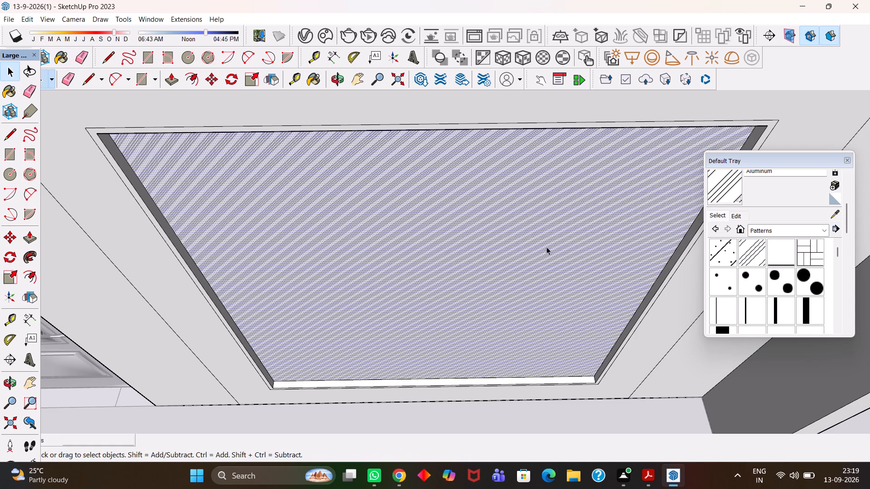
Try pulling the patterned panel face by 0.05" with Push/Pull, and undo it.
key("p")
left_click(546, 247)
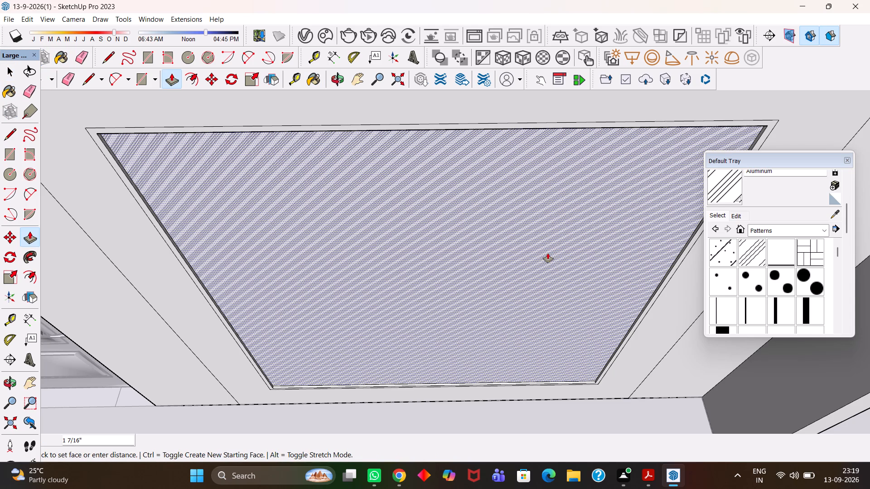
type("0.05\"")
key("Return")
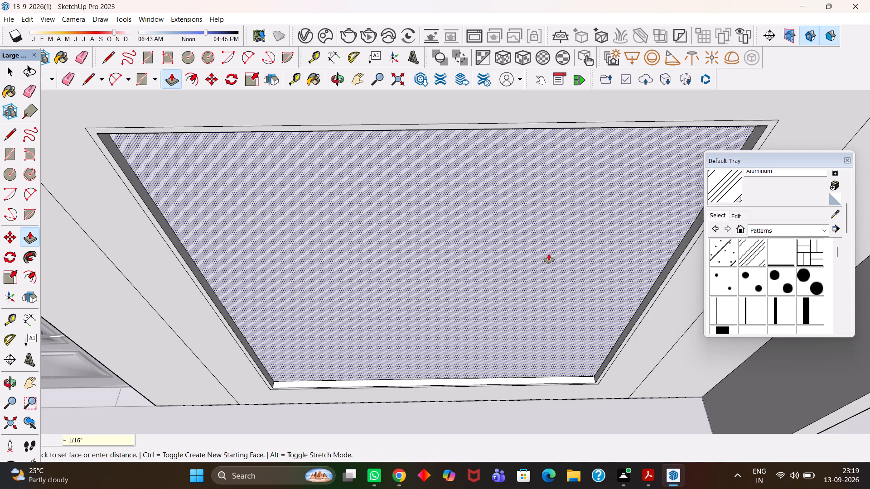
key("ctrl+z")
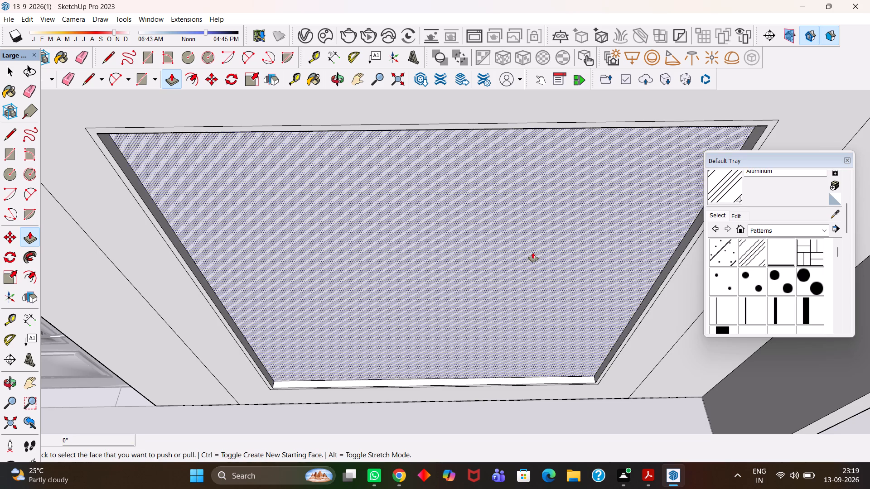
Pull the patterned panel face 1" outward within its frame and exit the wall group.
left_click(533, 253)
type("1\"")
key("Return")
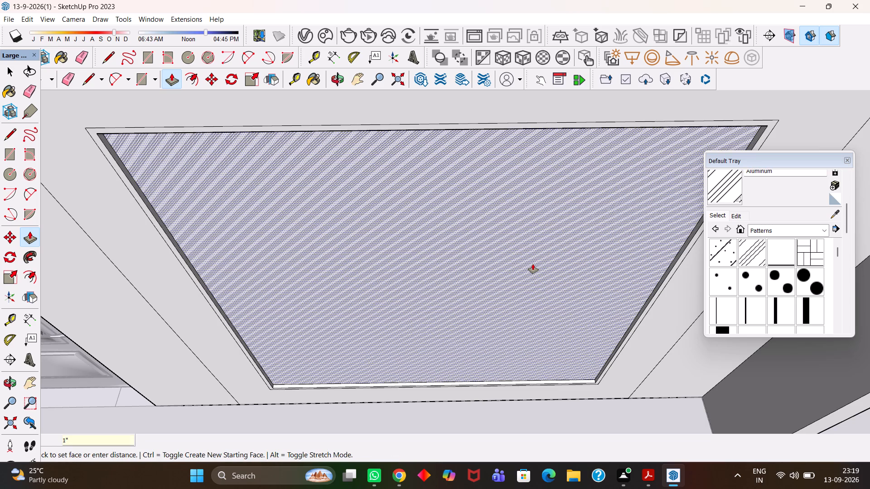
scroll(493, 259, "down", 12)
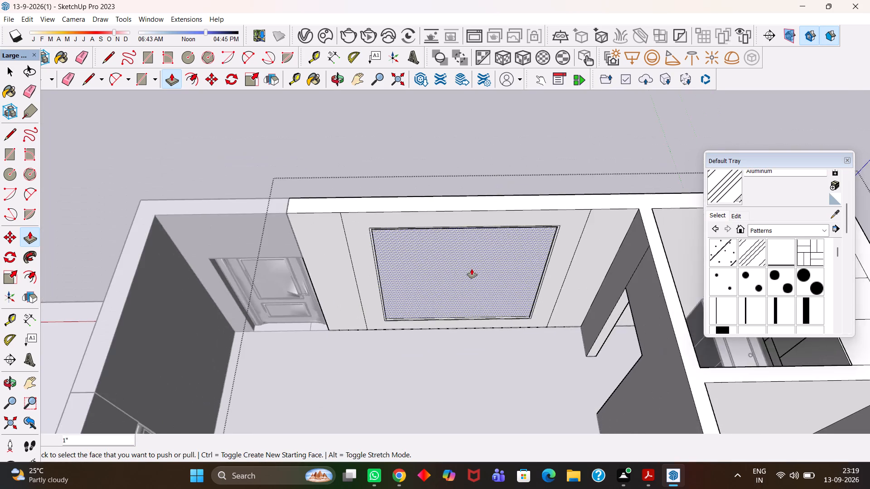
scroll(472, 269, "down", 1)
middle_click(459, 267)
scroll(459, 266, "up", 1)
key("space")
double_click(402, 153)
Examine the patterned, framed panel on the living room feature wall from several angles.
scroll(424, 252, "up", 5)
middle_click_drag(483, 302, 452, 222)
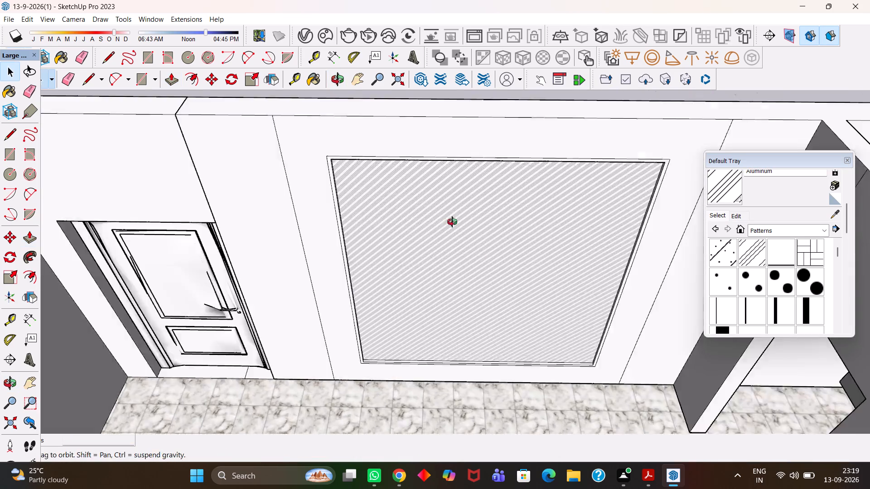
middle_click_drag(452, 222, 445, 211)
scroll(452, 222, "up", 2)
middle_click(449, 197)
middle_click_drag(454, 191, 528, 221)
scroll(528, 221, "up", 2)
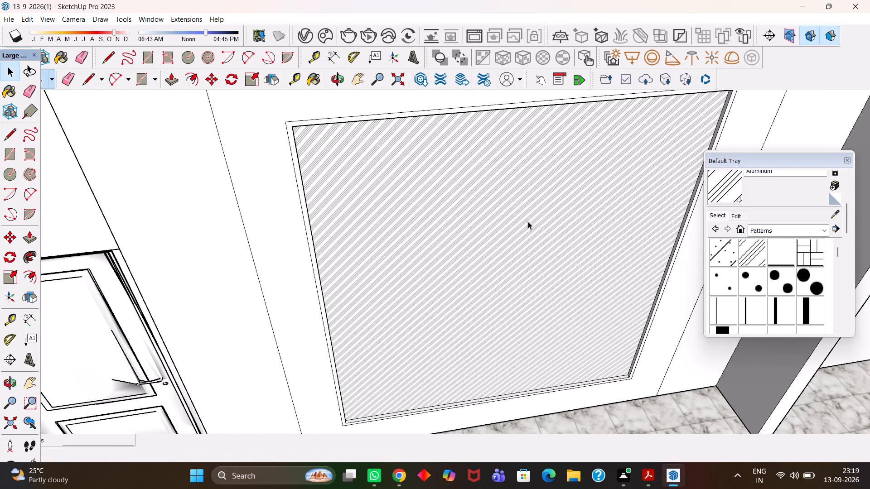
scroll(527, 225, "down", 5)
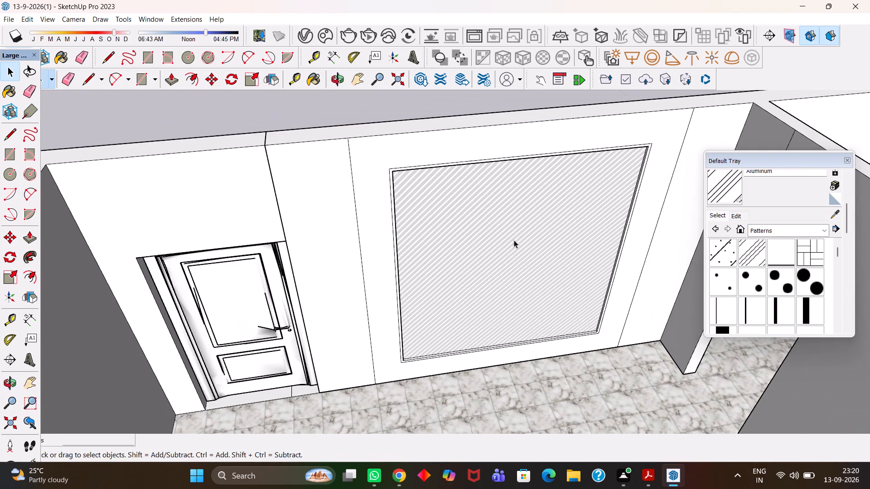
middle_click_drag(445, 280, 435, 281)
scroll(435, 281, "down", 3)
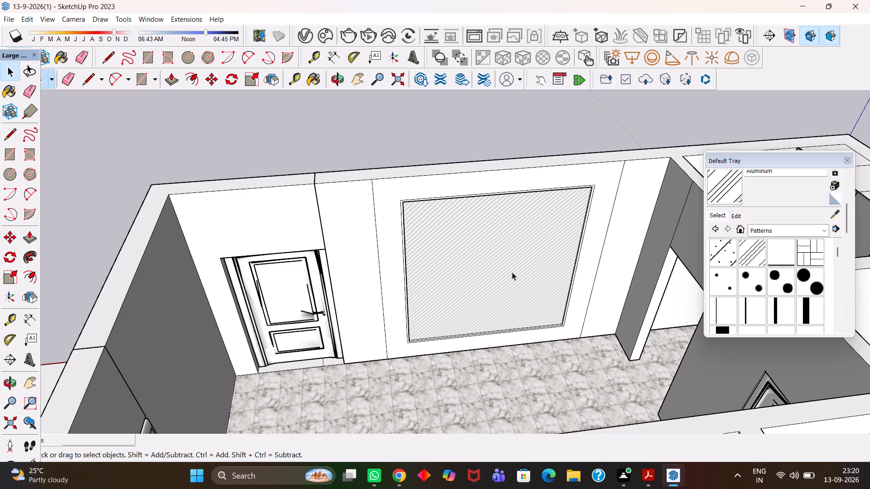
Close the Default Tray.
left_click(846, 161)
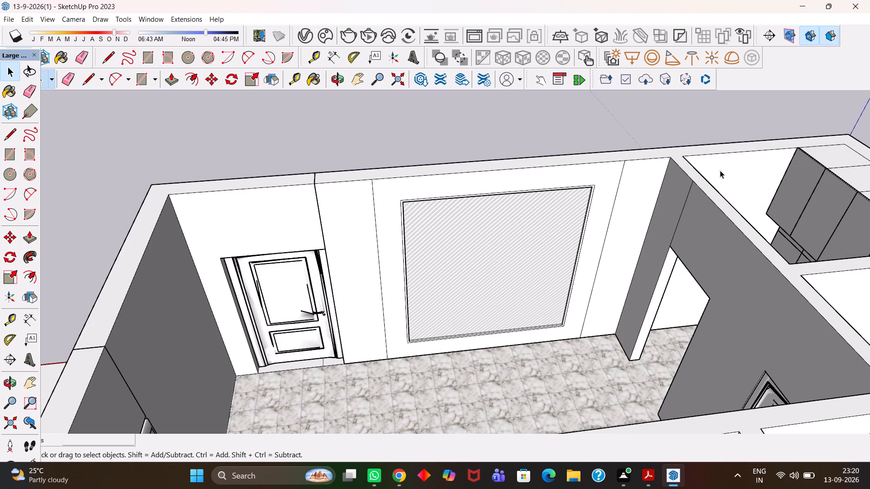
Examine the feature wall's patterned panel close up and together with the surrounding living room.
scroll(458, 227, "up", 4)
scroll(458, 227, "down", 2)
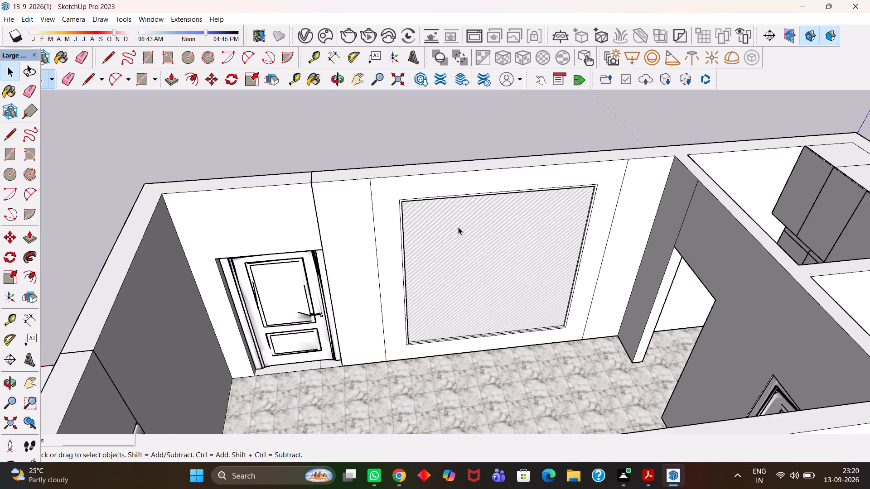
scroll(458, 227, "down", 1)
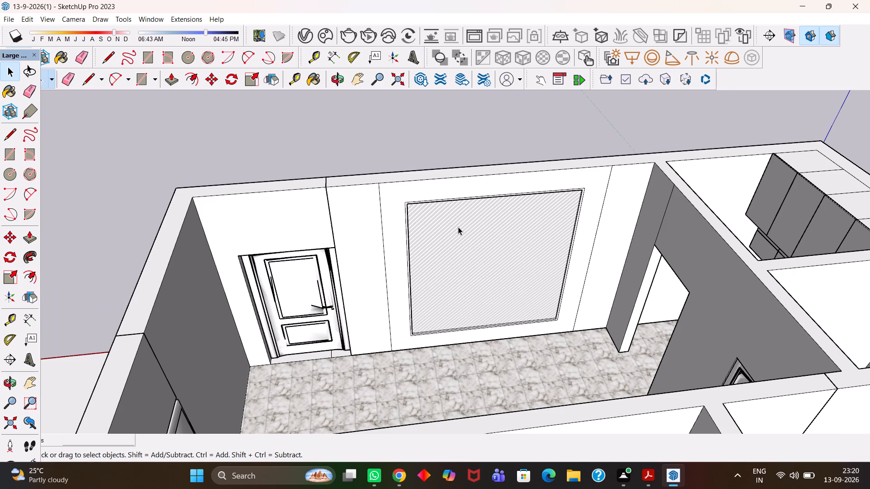
scroll(458, 227, "up", 6)
scroll(471, 264, "up", 3)
scroll(471, 264, "down", 8)
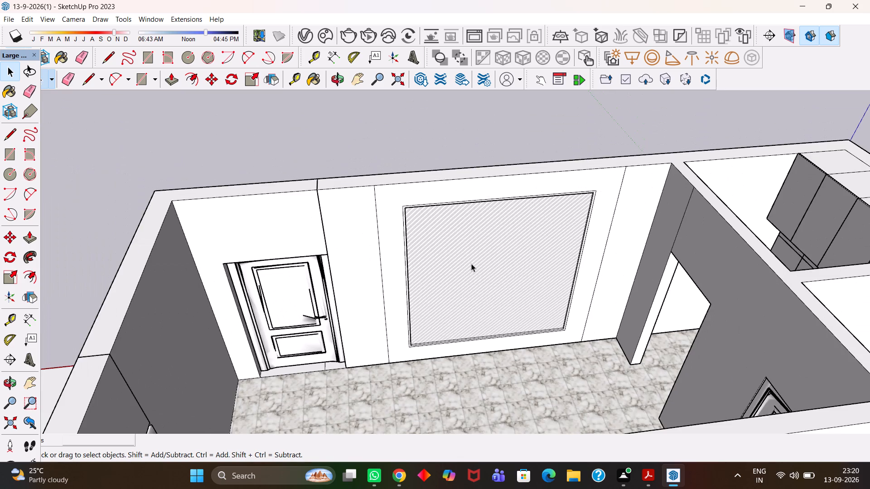
scroll(471, 264, "up", 1)
middle_click_drag(471, 263, 458, 267)
middle_click_drag(454, 271, 462, 296)
scroll(462, 296, "down", 1)
Save the model.
key("ctrl+s")
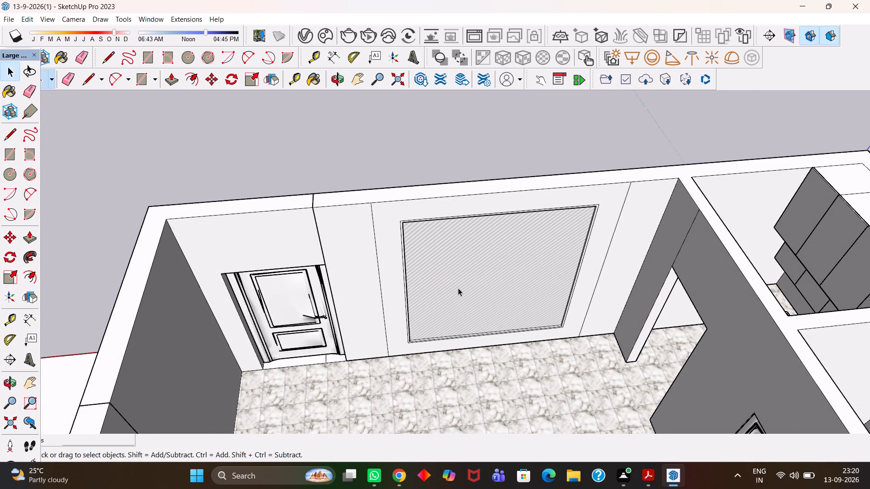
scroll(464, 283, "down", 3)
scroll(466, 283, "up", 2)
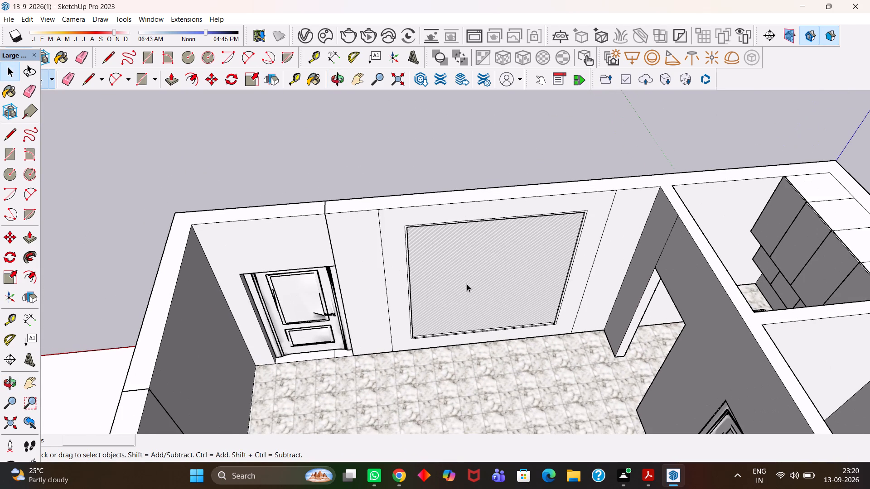
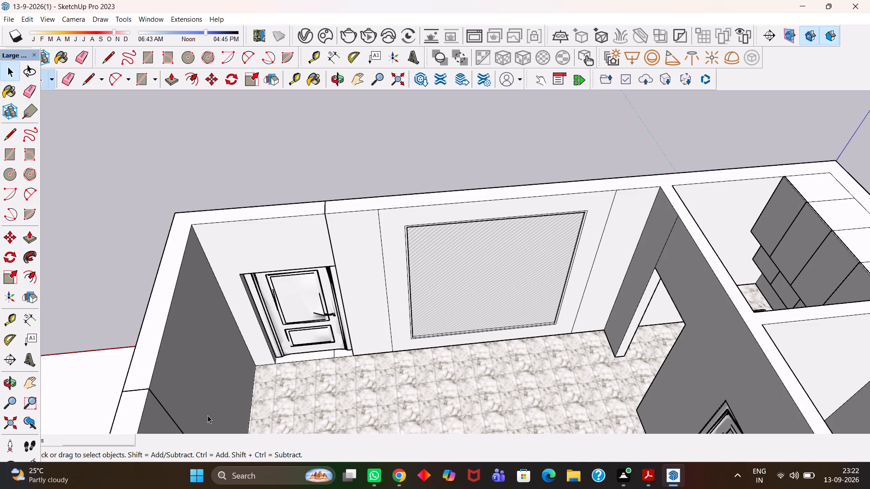
Examine the feature wall's framed diagonal-line panel together with the adjacent door, wall and marble floor.
scroll(262, 307, "up", 3)
scroll(401, 247, "up", 8)
scroll(490, 311, "up", 6)
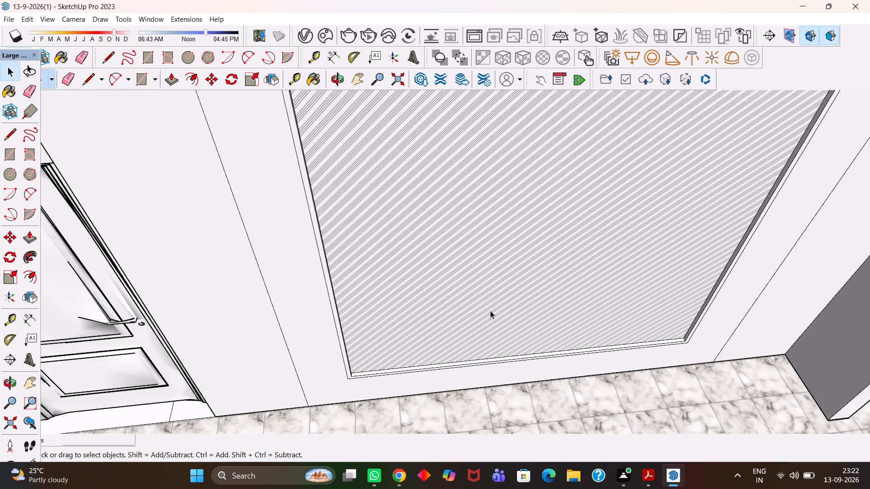
scroll(490, 311, "up", 2)
scroll(490, 311, "down", 4)
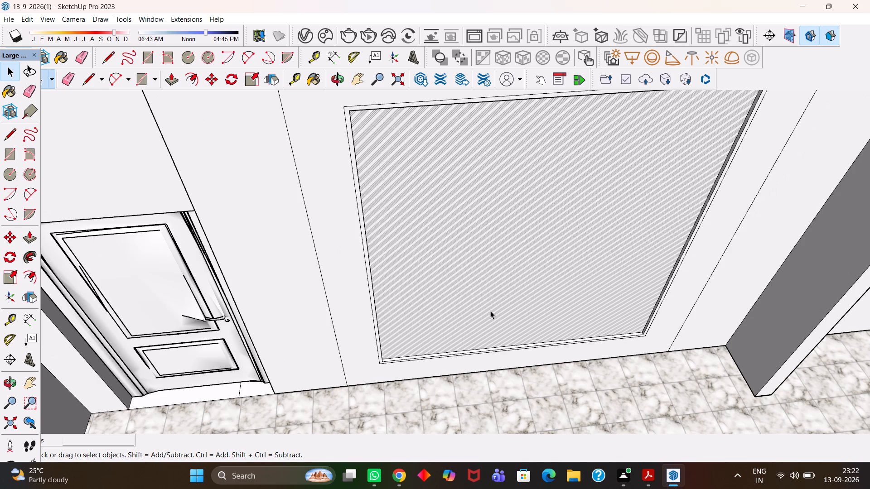
key("h")
key("Return")
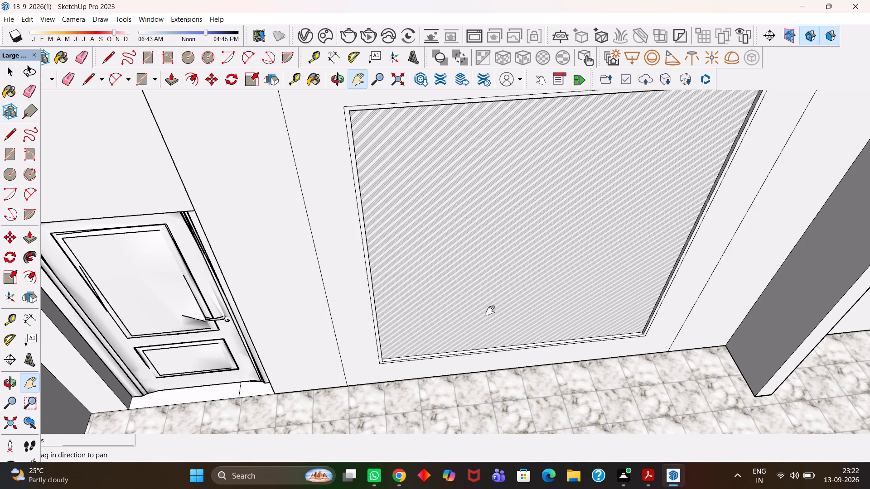
left_click_drag(553, 293, 430, 287)
scroll(428, 289, "down", 6)
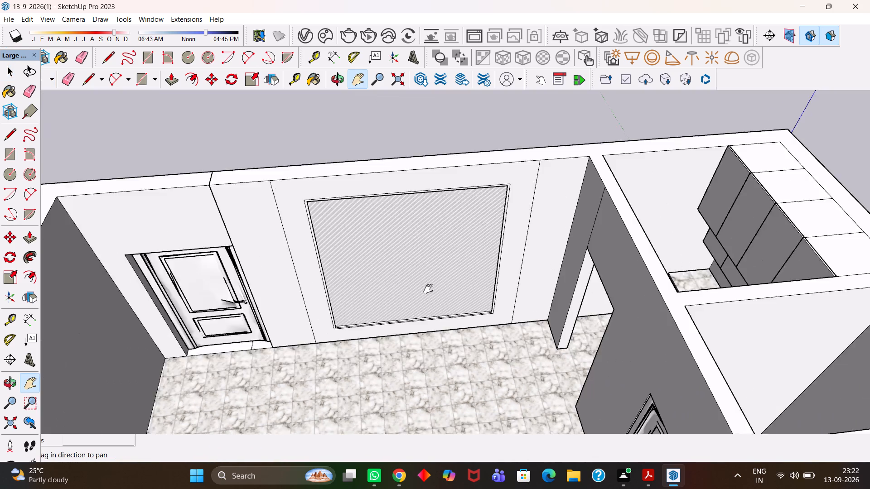
scroll(428, 289, "down", 7)
middle_click_drag(492, 288, 454, 311)
scroll(471, 297, "up", 5)
scroll(454, 311, "down", 6)
scroll(415, 304, "up", 6)
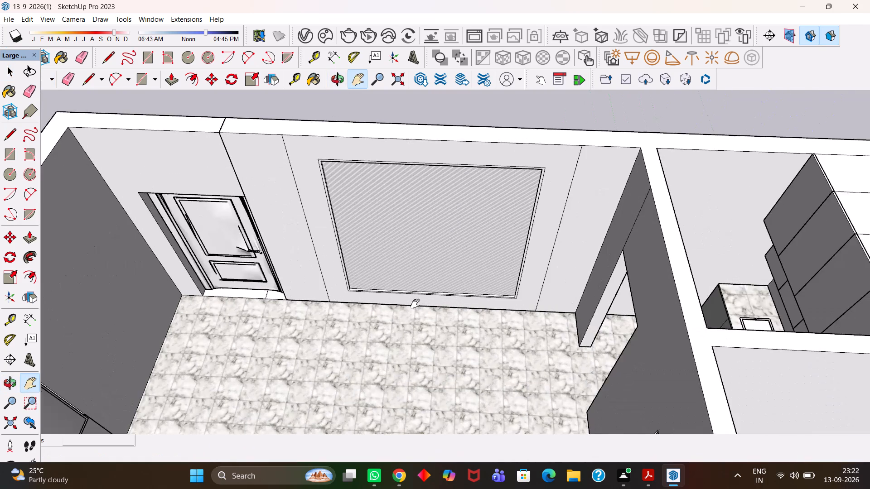
scroll(415, 304, "up", 7)
scroll(415, 304, "down", 5)
scroll(445, 343, "up", 3)
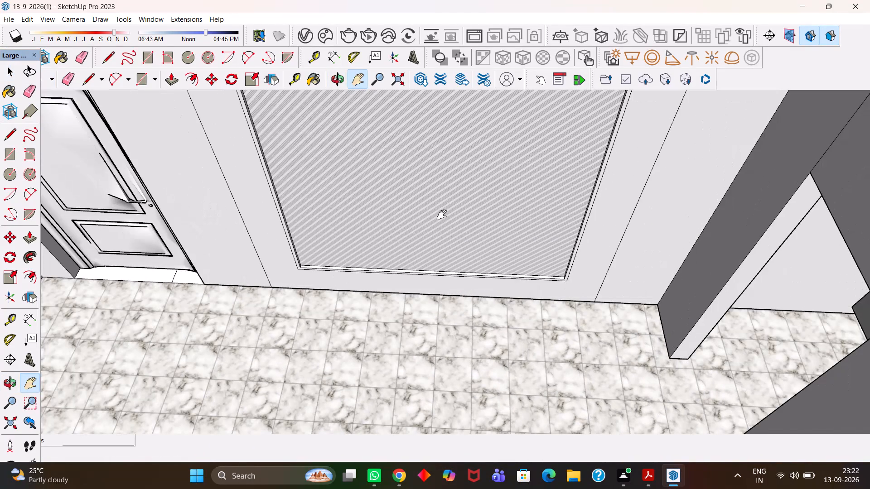
scroll(457, 278, "up", 1)
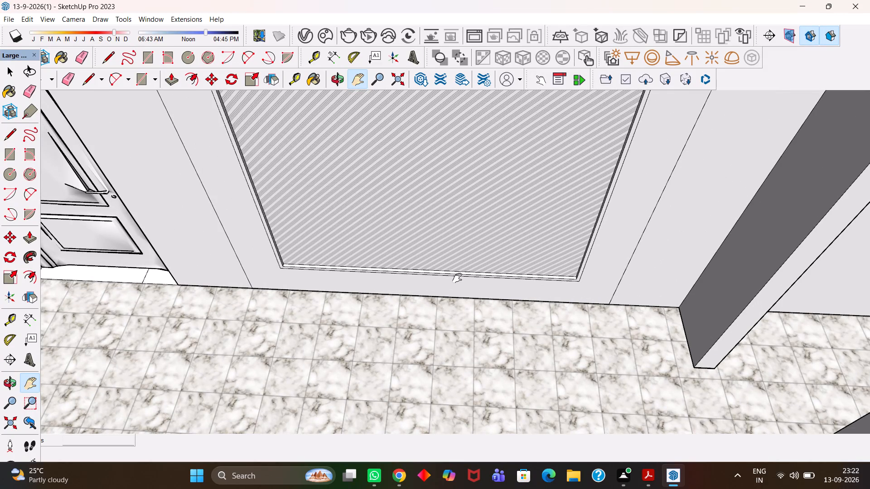
scroll(469, 240, "up", 5)
scroll(471, 240, "down", 5)
scroll(471, 240, "up", 4)
scroll(471, 240, "down", 4)
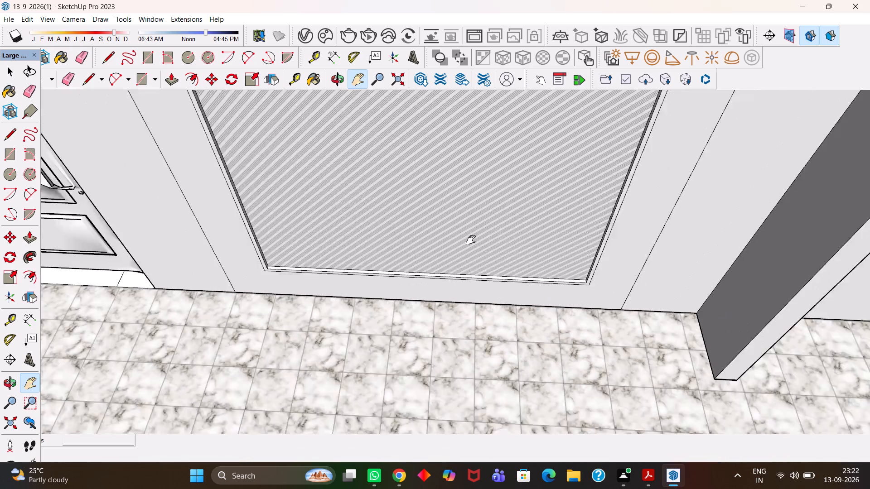
scroll(471, 240, "down", 2)
left_click_drag(451, 211, 461, 298)
scroll(458, 301, "down", 6)
scroll(454, 298, "up", 11)
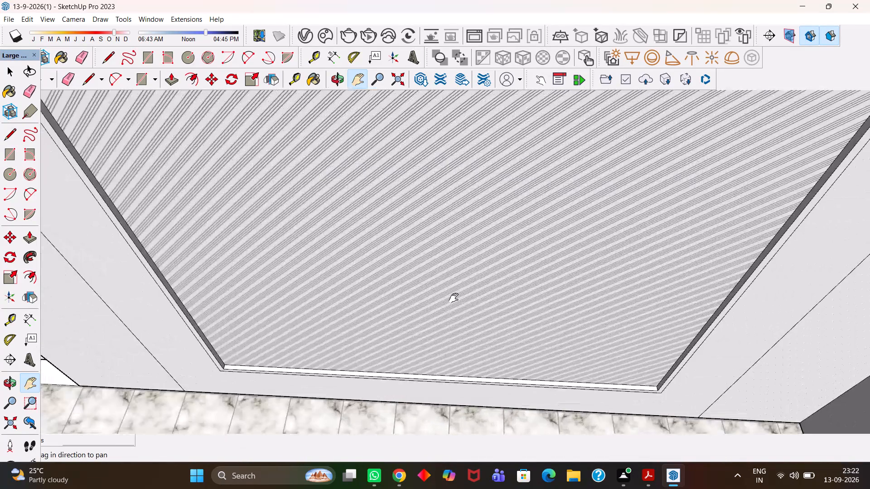
Examine the panel's diagonal lines and the lower edge and corners of its recessed frame close up.
scroll(454, 298, "up", 5)
scroll(453, 298, "down", 1)
scroll(452, 302, "up", 10)
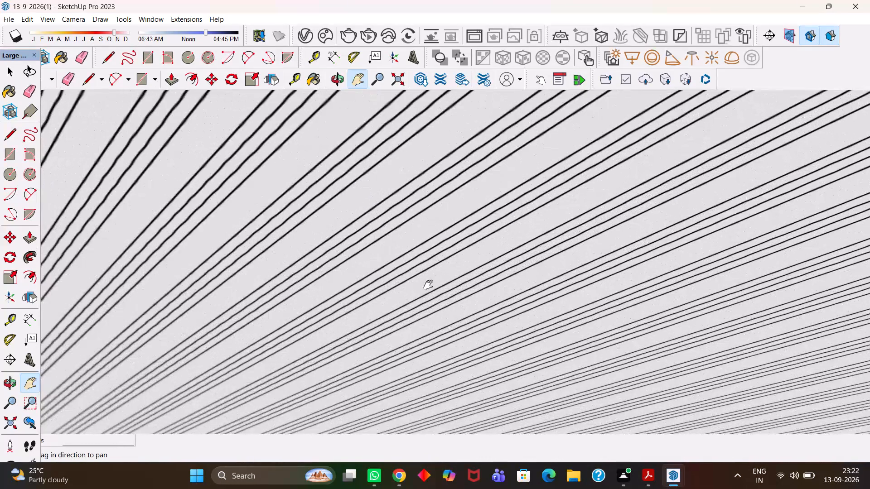
scroll(428, 285, "up", 7)
middle_click_drag(330, 239, 257, 195)
scroll(251, 174, "down", 20)
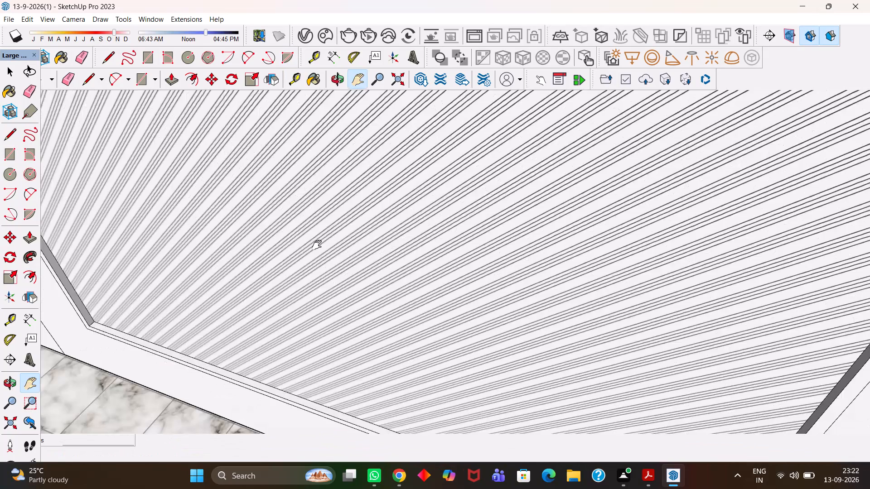
scroll(317, 245, "down", 10)
scroll(376, 285, "up", 4)
scroll(362, 272, "down", 3)
scroll(455, 297, "up", 1)
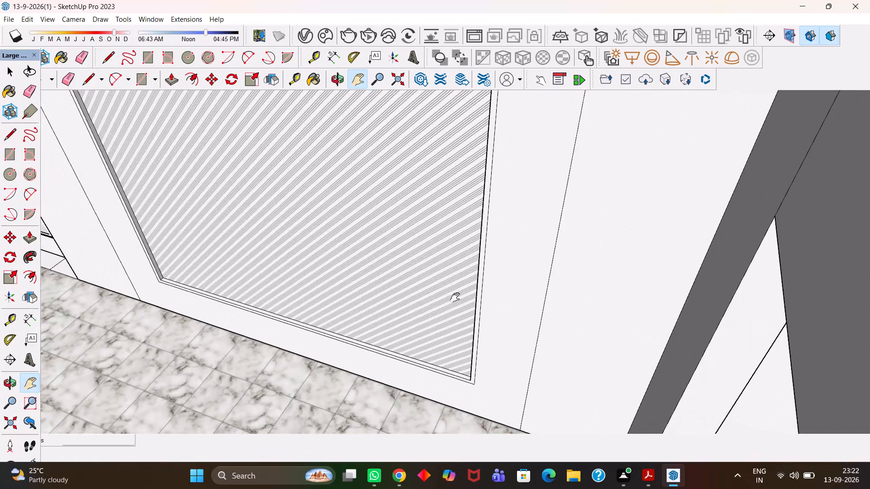
scroll(426, 278, "up", 7)
scroll(426, 278, "down", 7)
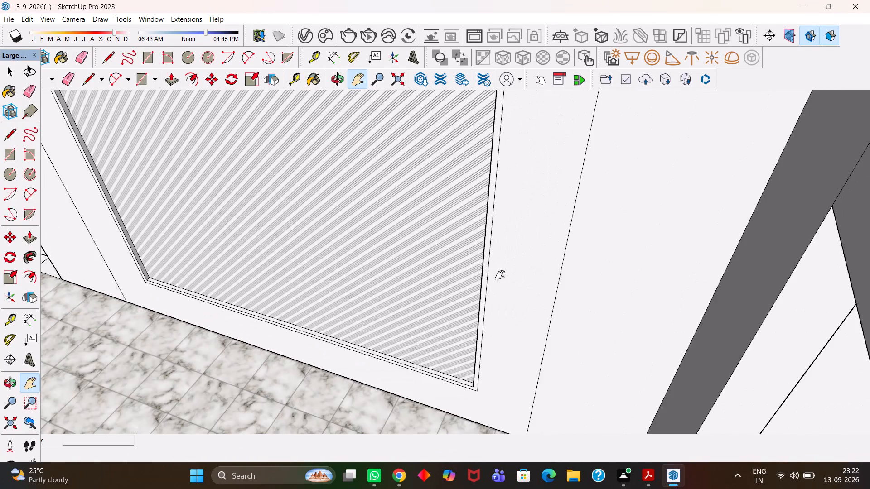
scroll(500, 275, "up", 5)
scroll(499, 275, "down", 5)
scroll(652, 289, "up", 2)
scroll(657, 276, "down", 4)
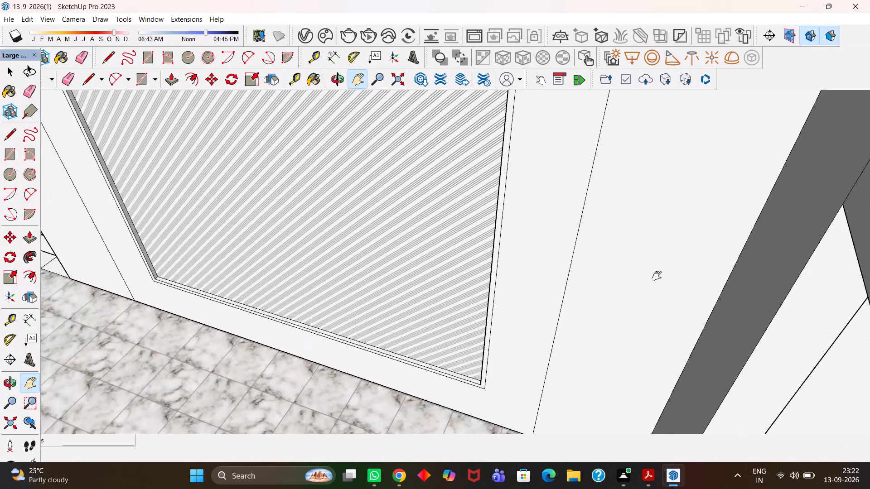
scroll(657, 276, "down", 4)
middle_click_drag(561, 304, 632, 307)
scroll(637, 306, "up", 6)
scroll(614, 308, "down", 1)
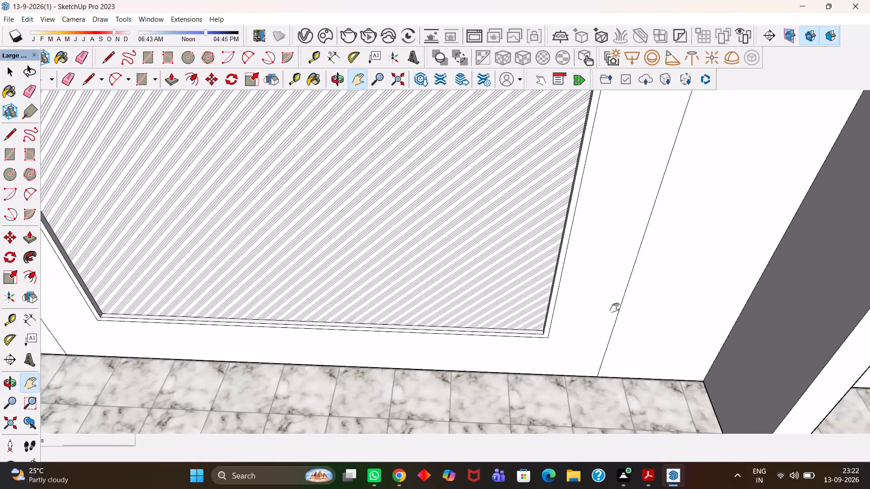
scroll(419, 302, "up", 10)
scroll(547, 340, "up", 5)
scroll(590, 325, "up", 6)
scroll(566, 326, "down", 2)
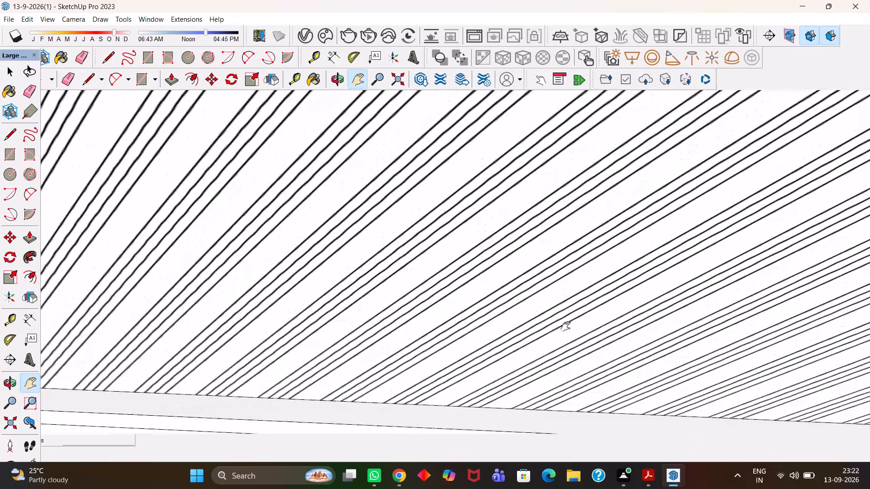
scroll(565, 326, "down", 16)
scroll(556, 324, "down", 10)
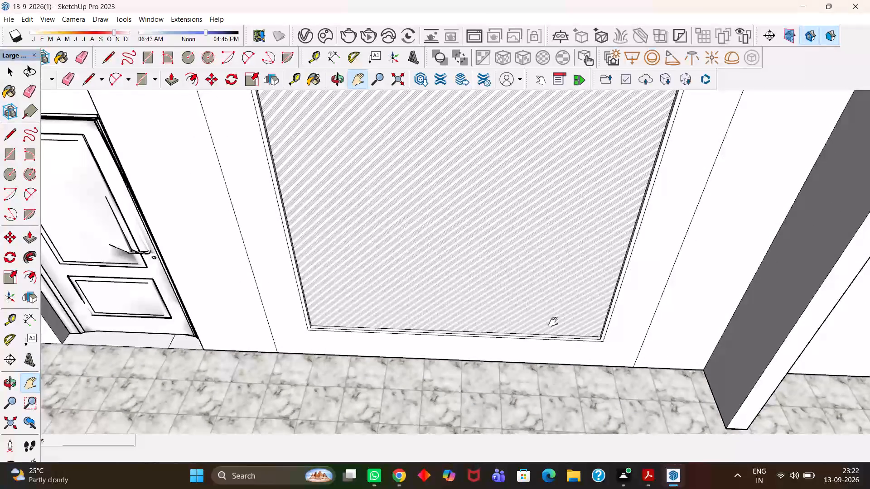
scroll(553, 322, "up", 9)
scroll(528, 324, "down", 9)
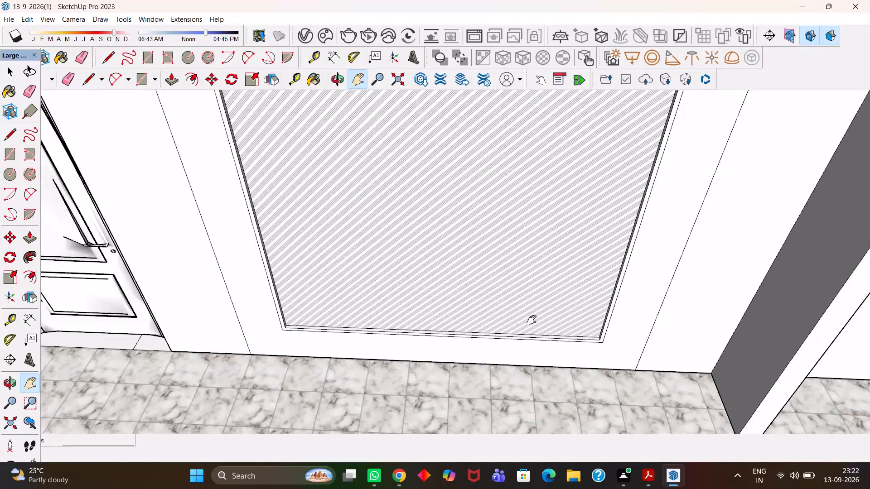
scroll(532, 320, "up", 14)
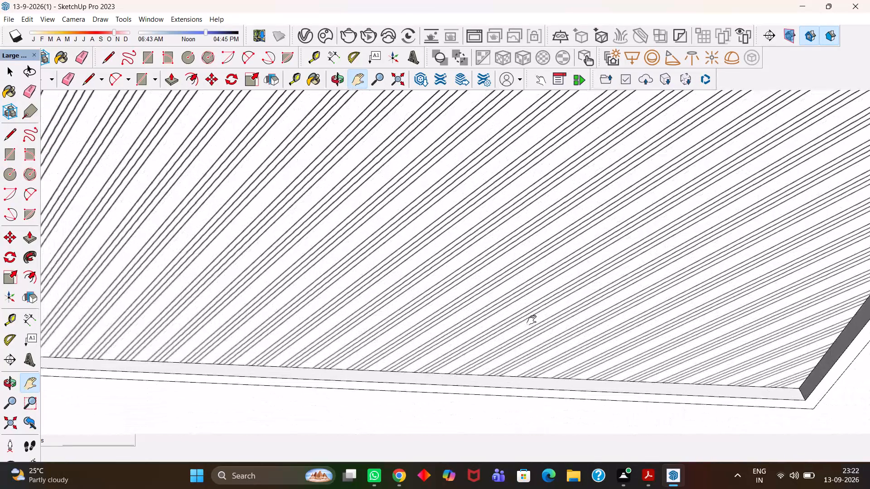
scroll(531, 311, "down", 11)
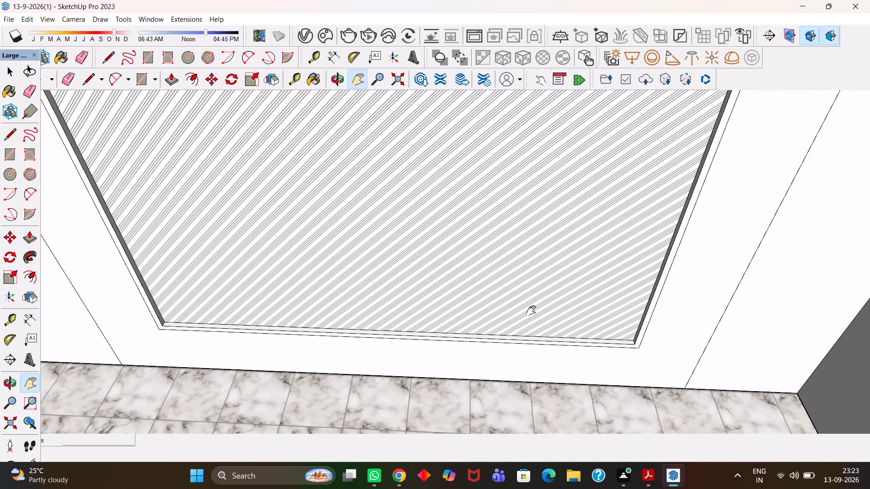
scroll(531, 310, "up", 4)
scroll(534, 307, "down", 3)
double_click(534, 295)
left_click(530, 268)
scroll(421, 263, "down", 5)
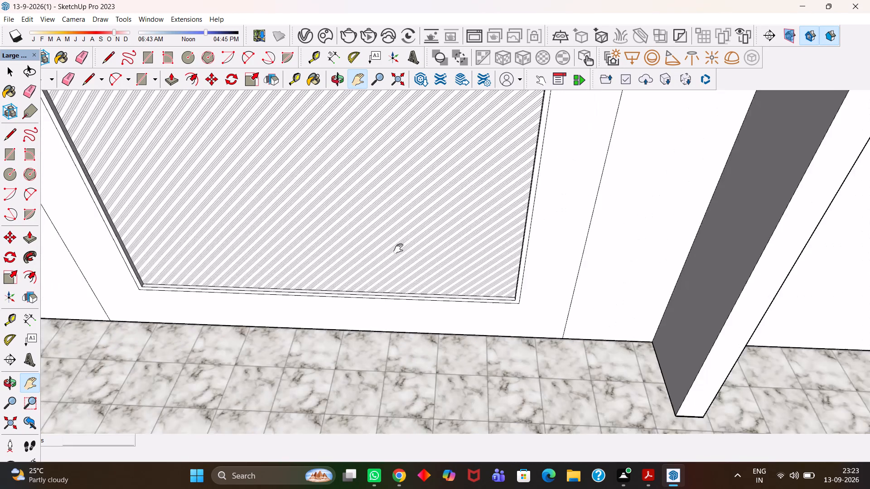
scroll(473, 314, "up", 2)
scroll(474, 265, "up", 3)
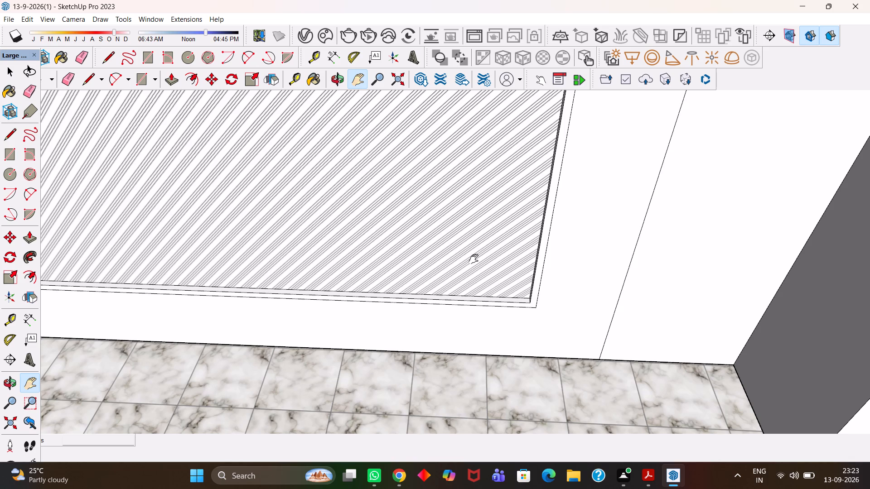
Examine the whole framed panel on the feature wall, both near and within the overall room layout.
key("h")
left_click_drag(368, 221, 442, 290)
scroll(425, 274, "down", 4)
key("h")
scroll(423, 275, "down", 3)
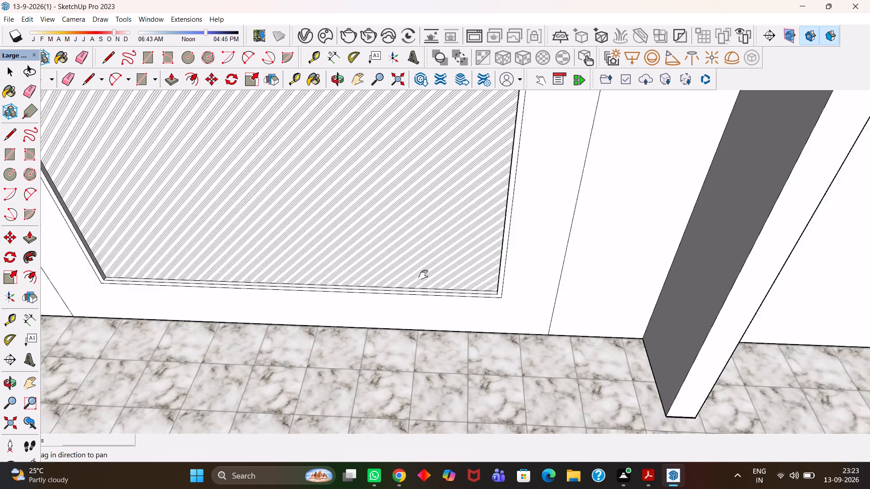
scroll(423, 275, "down", 1)
left_click_drag(396, 230, 423, 312)
key("h")
scroll(422, 309, "down", 5)
left_click_drag(397, 264, 415, 312)
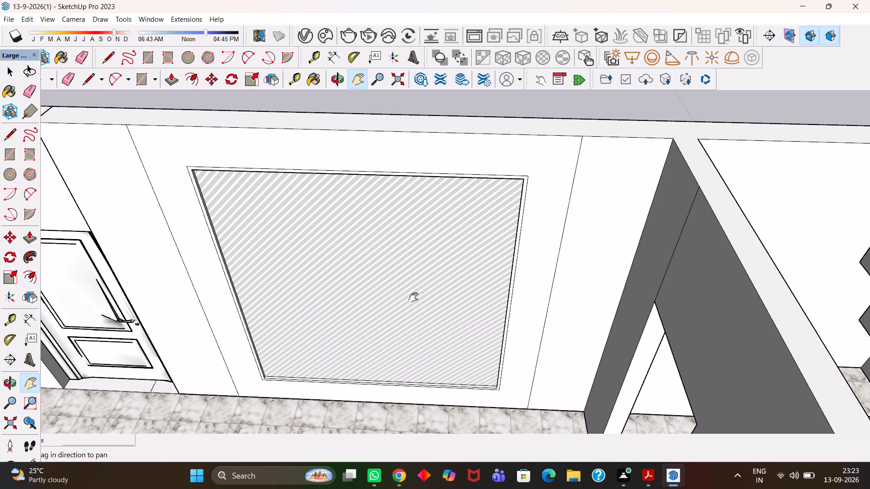
scroll(422, 262, "up", 4)
scroll(418, 261, "down", 8)
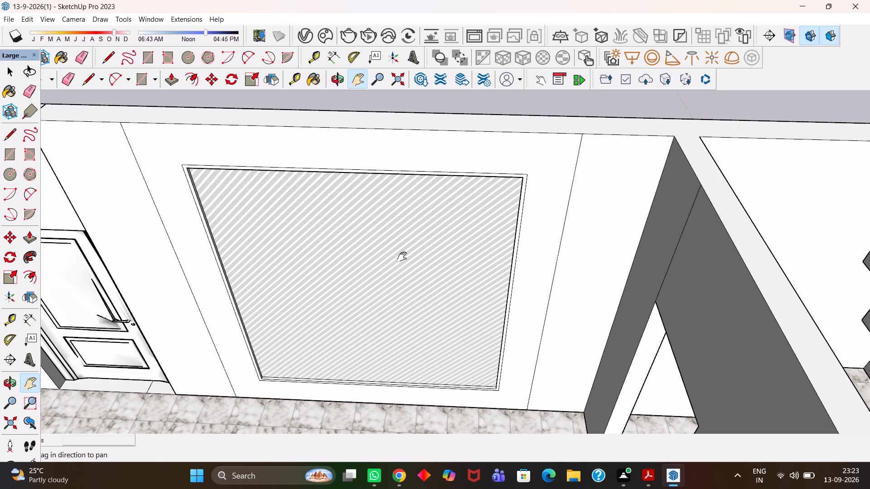
scroll(402, 257, "up", 1)
scroll(402, 257, "down", 10)
scroll(407, 278, "up", 1)
key("space")
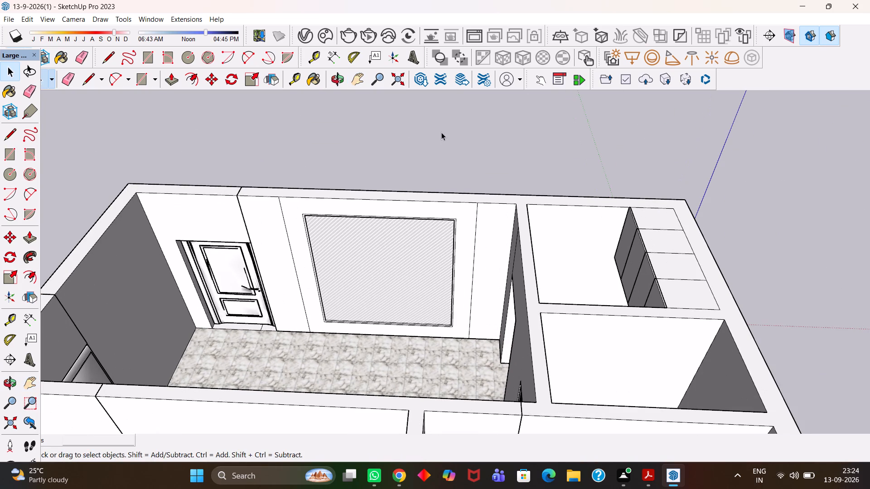
double_click(441, 132)
scroll(361, 263, "up", 5)
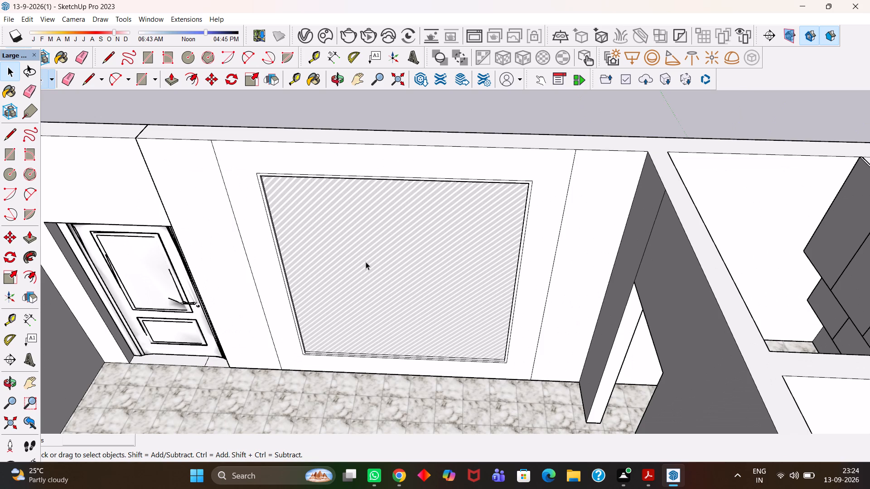
scroll(366, 262, "up", 1)
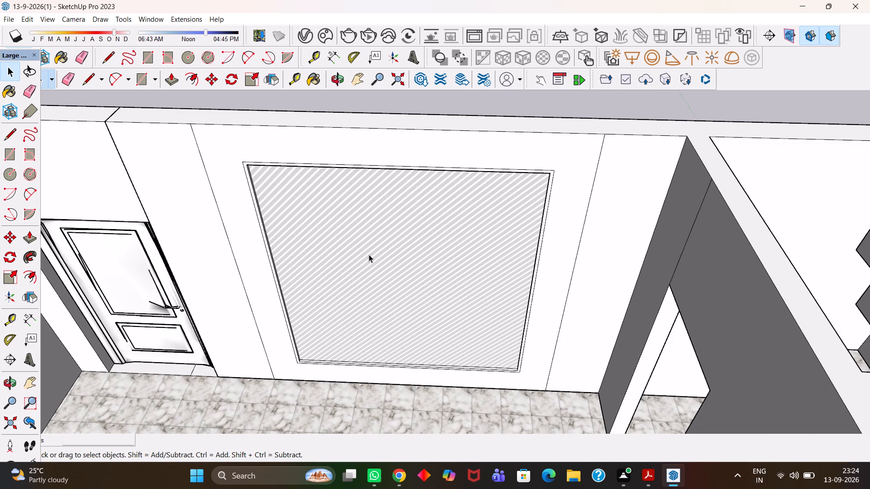
scroll(369, 254, "up", 1)
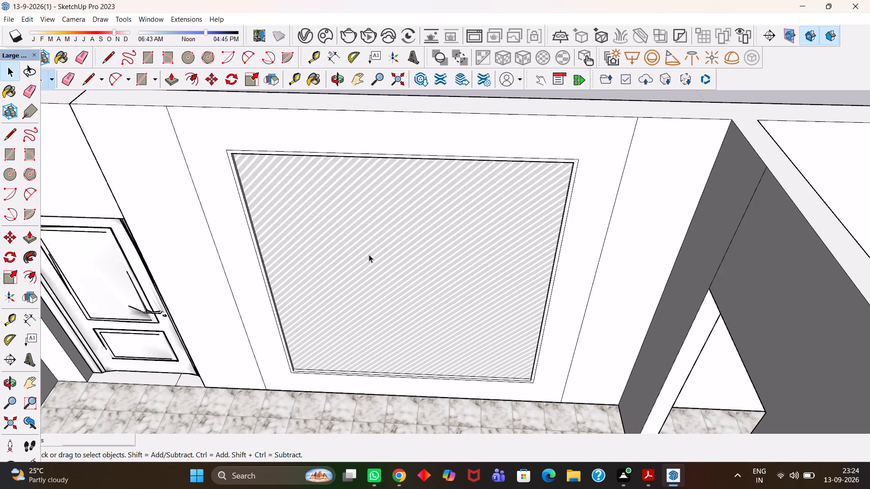
scroll(369, 254, "up", 1)
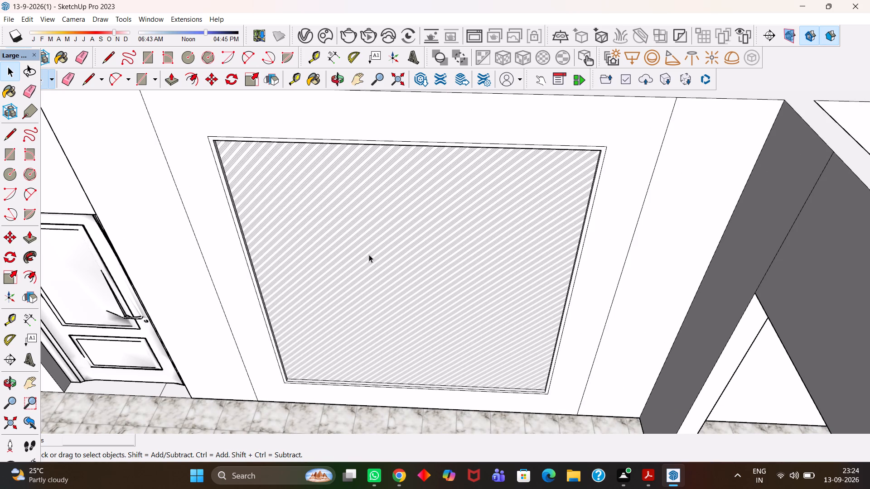
scroll(369, 254, "up", 1)
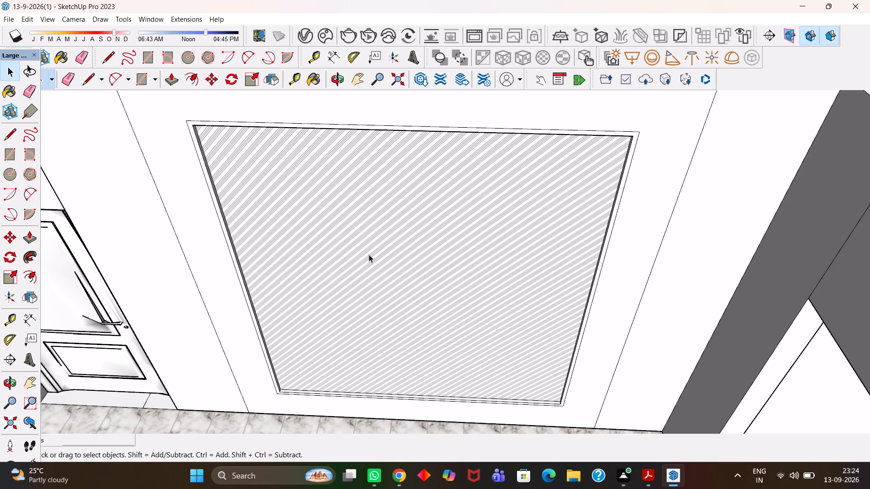
key("h")
scroll(369, 254, "down", 8)
key("h")
middle_click_drag(424, 281, 429, 294)
middle_click(431, 299)
scroll(433, 306, "down", 1)
key("space")
left_click(445, 146)
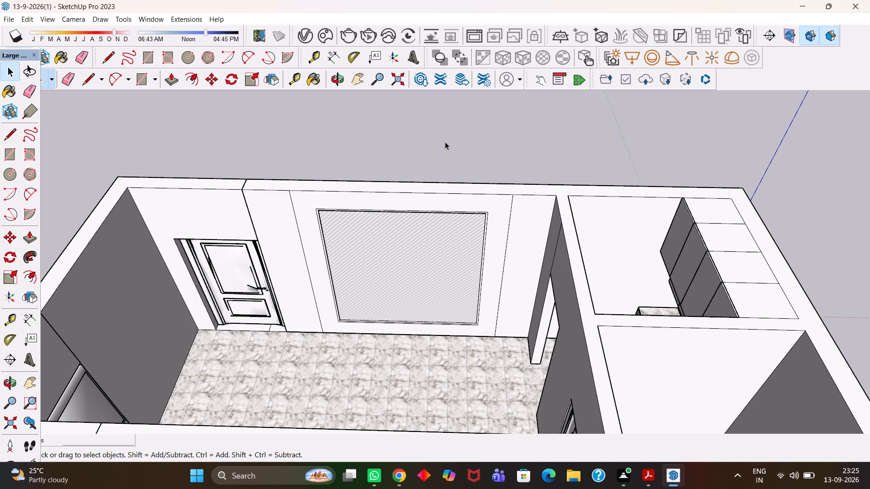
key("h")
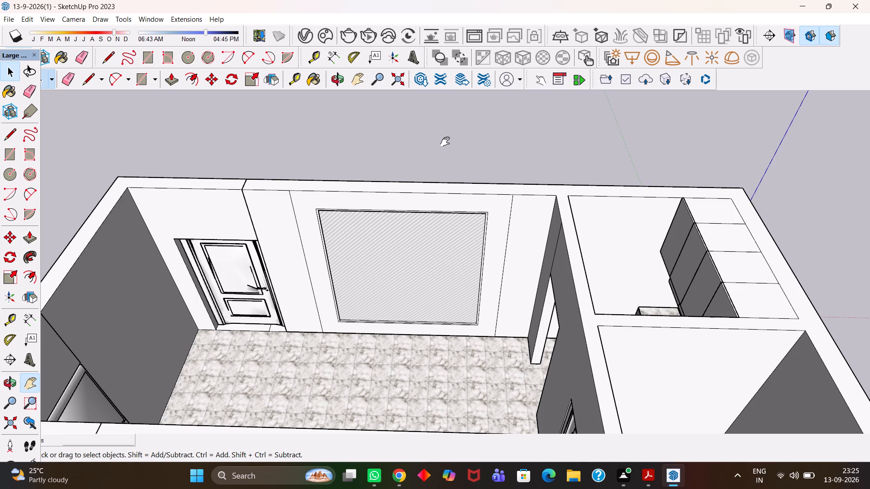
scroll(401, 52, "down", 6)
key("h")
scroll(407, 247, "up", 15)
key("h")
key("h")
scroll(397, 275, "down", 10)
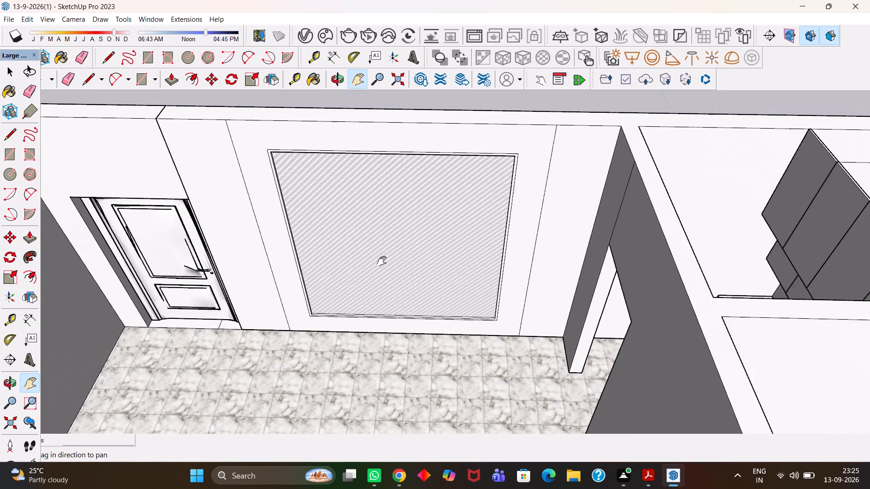
Examine the framed feature panel and its wall within the living room and adjoining rooms from above.
scroll(383, 315, "up", 5)
key("h")
scroll(383, 321, "down", 6)
middle_click_drag(365, 298, 393, 367)
scroll(393, 367, "up", 2)
key("h")
scroll(385, 334, "down", 5)
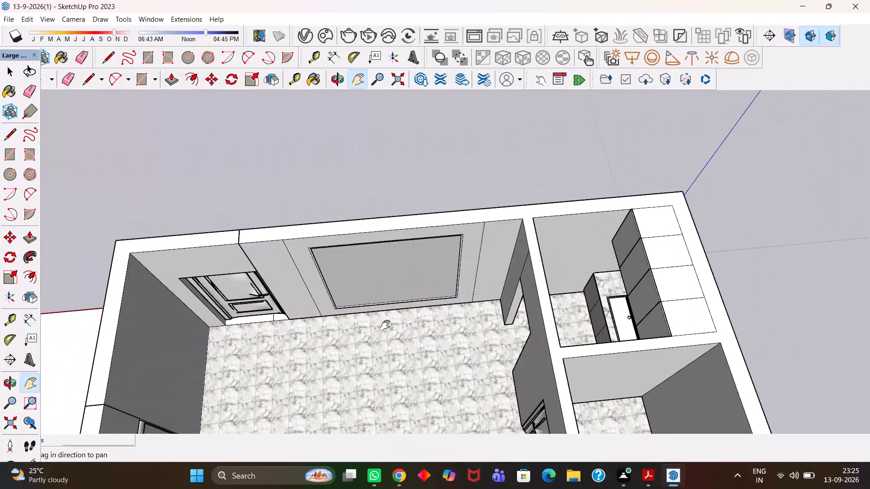
scroll(379, 286, "down", 5)
key("h")
middle_click_drag(383, 304, 394, 337)
scroll(393, 335, "up", 5)
scroll(394, 336, "down", 4)
middle_click(338, 286)
scroll(334, 283, "up", 4)
key("h")
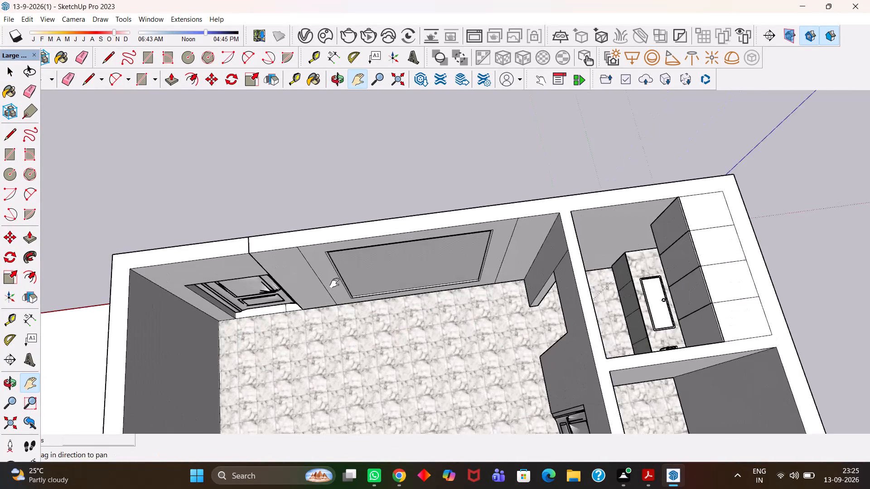
middle_click_drag(356, 312, 317, 270)
scroll(315, 272, "up", 2)
key("space")
double_click(449, 134)
Examine the feature wall's vertical lines on both sides of the panel alongside the living room and bedroom layout.
scroll(412, 164, "up", 1)
scroll(410, 177, "down", 8)
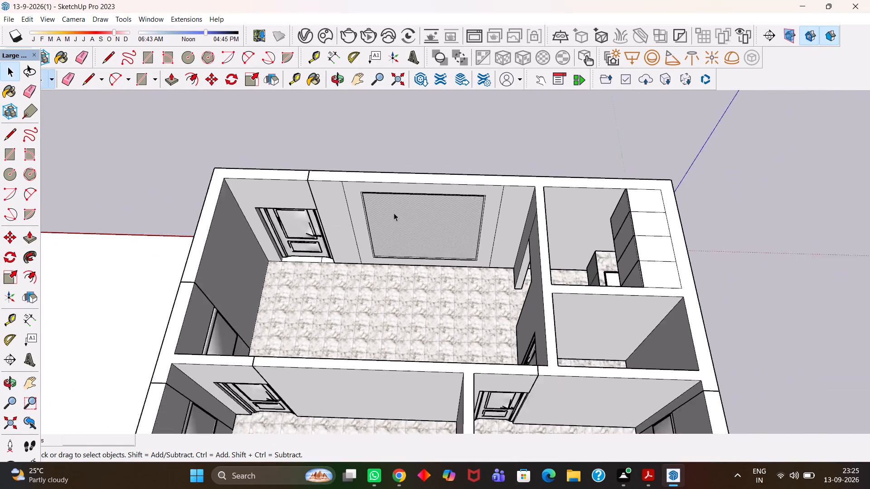
middle_click_drag(382, 234, 402, 251)
scroll(391, 240, "up", 4)
key("h")
scroll(401, 254, "down", 5)
left_click_drag(395, 286, 437, 210)
scroll(411, 222, "down", 4)
middle_click_drag(435, 212, 432, 216)
scroll(435, 212, "up", 5)
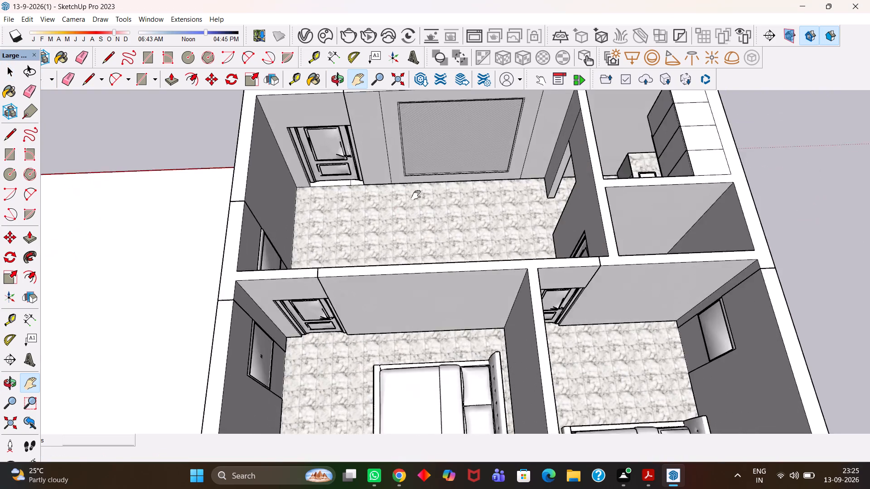
left_click_drag(416, 194, 401, 245)
scroll(404, 248, "up", 3)
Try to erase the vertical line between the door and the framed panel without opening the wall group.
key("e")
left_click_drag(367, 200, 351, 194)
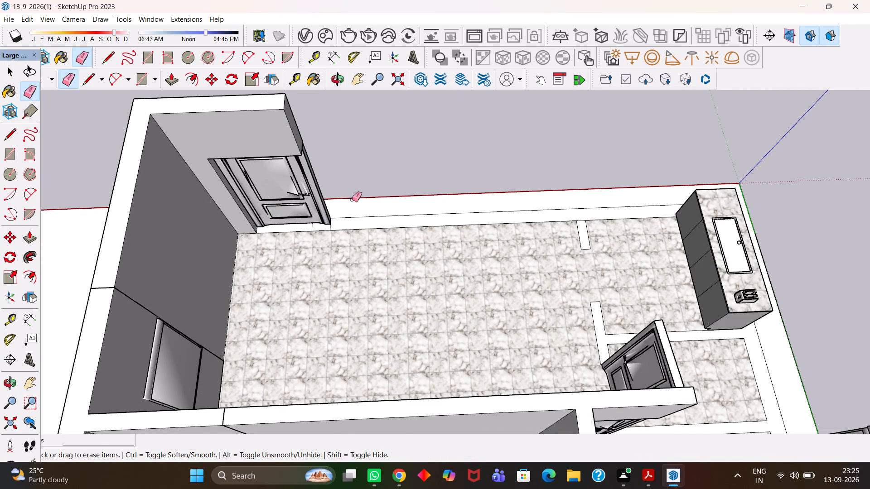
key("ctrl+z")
Open the feature wall group, erase the vertical line between the door and the framed panel, and close the group.
scroll(397, 225, "up", 2)
key("space")
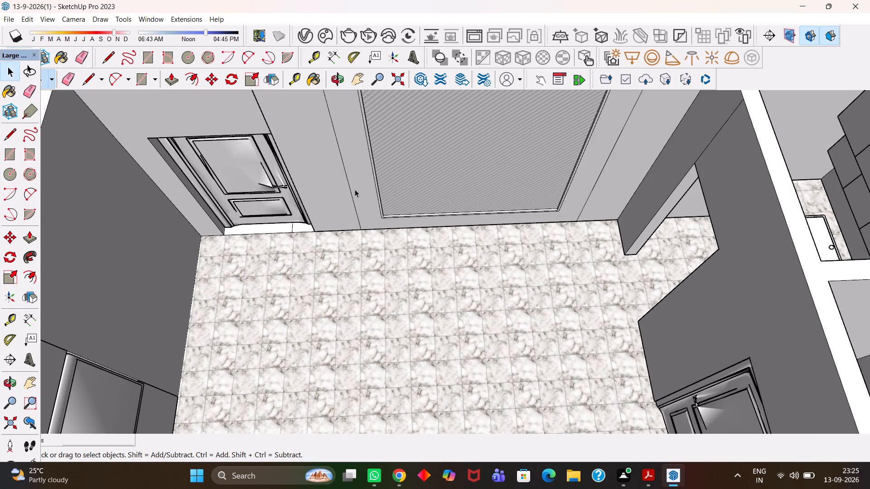
double_click(355, 190)
type("re")
left_click_drag(356, 191, 348, 189)
scroll(344, 198, "down", 9)
key("h")
left_click_drag(407, 218, 398, 242)
key("space")
double_click(371, 113)
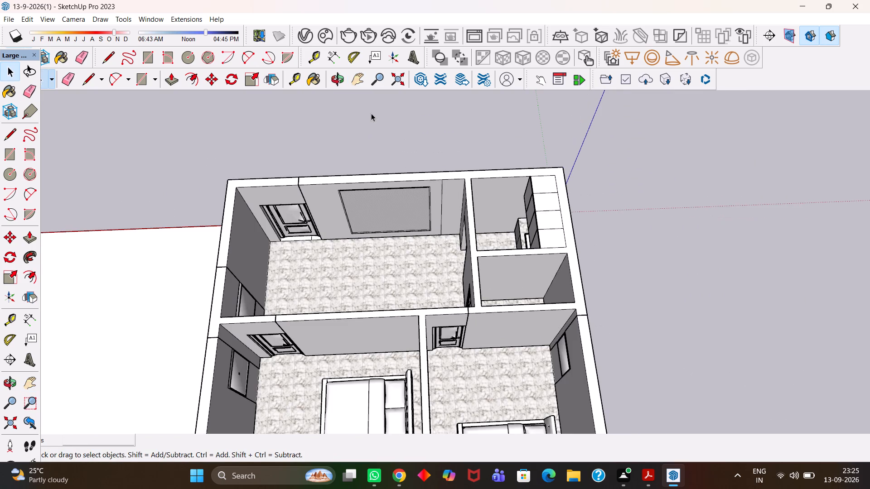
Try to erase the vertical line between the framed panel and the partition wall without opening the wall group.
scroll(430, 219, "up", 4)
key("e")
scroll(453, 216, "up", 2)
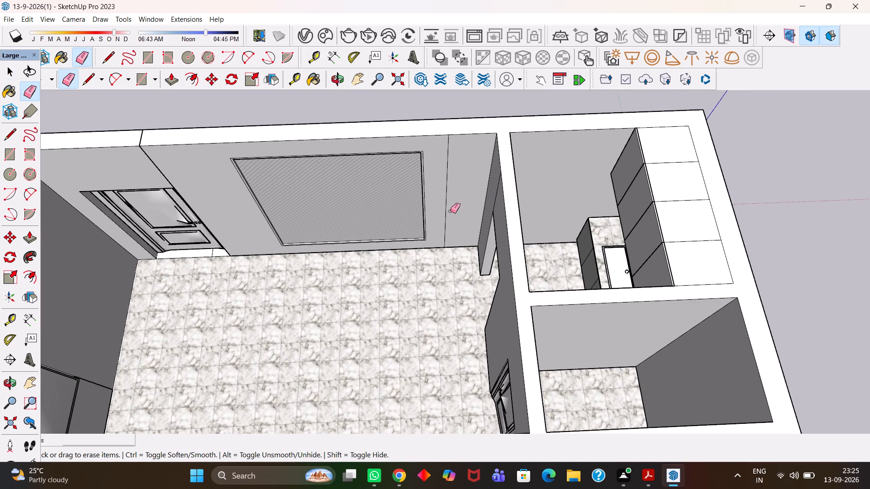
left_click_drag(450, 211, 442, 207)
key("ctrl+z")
Open the feature wall group, erase the vertical line between the framed panel and the partition wall, and close the group.
scroll(444, 206, "up", 3)
key("space")
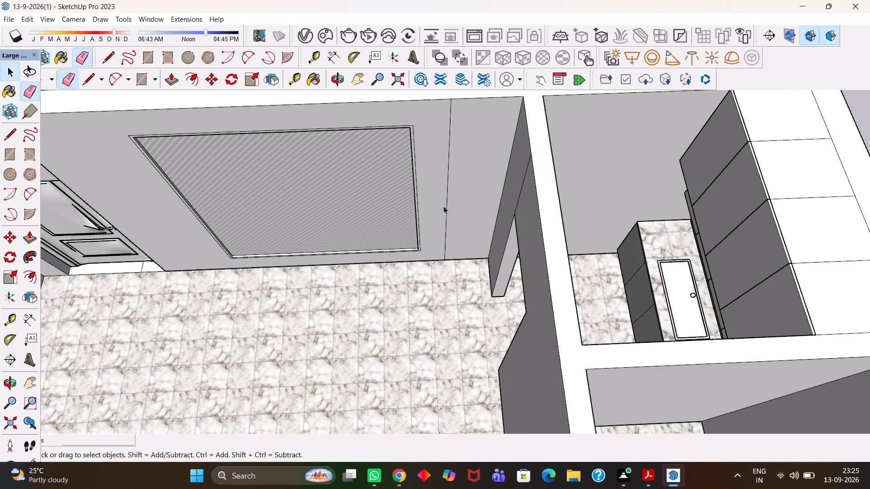
double_click(453, 204)
scroll(453, 204, "up", 2)
key("e")
left_click_drag(454, 204, 440, 194)
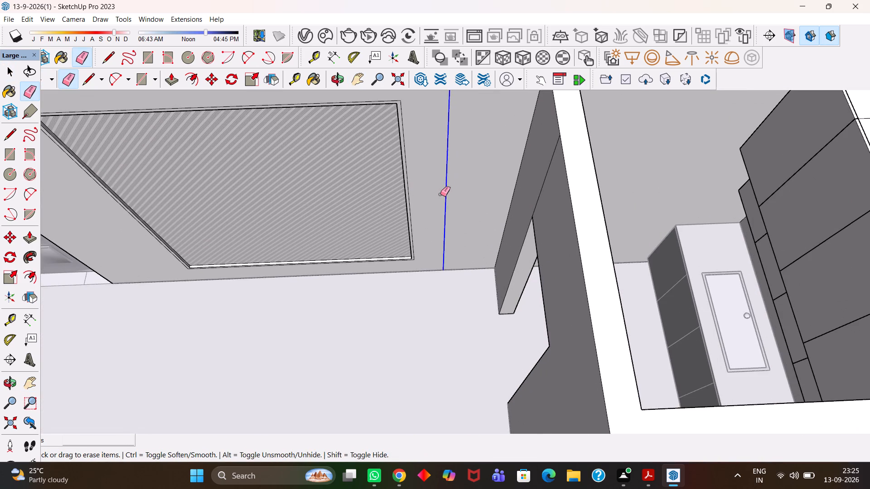
scroll(440, 195, "down", 14)
key("h")
key("space")
double_click(409, 107)
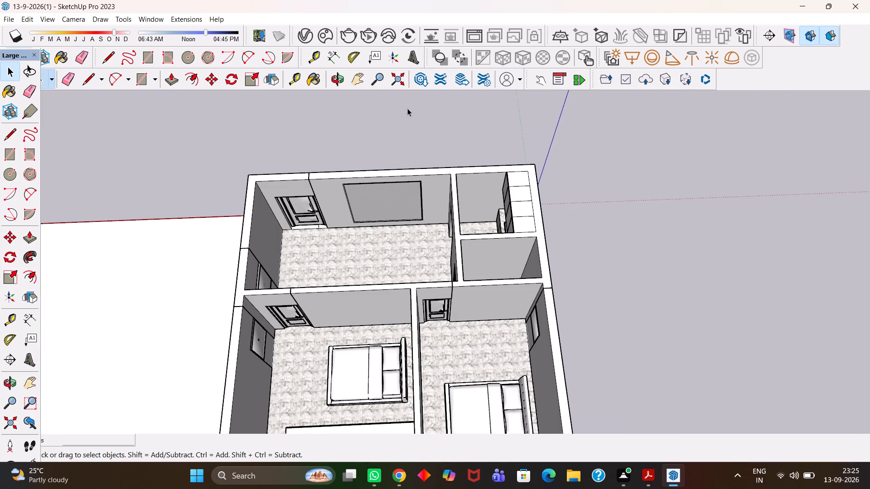
Save the model.
scroll(413, 201, "up", 1)
key("ctrl+s")
Examine the cleaned feature wall and its framed panel within the living room.
scroll(419, 207, "up", 4)
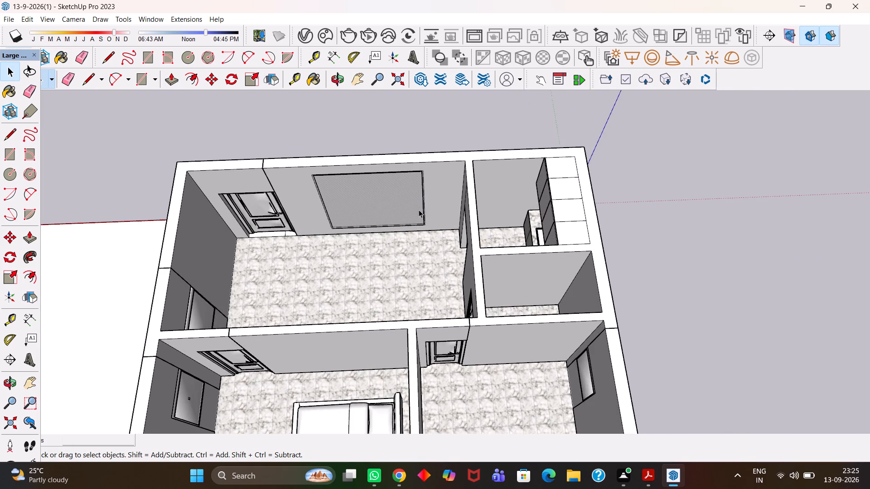
scroll(419, 210, "up", 6)
scroll(419, 210, "down", 7)
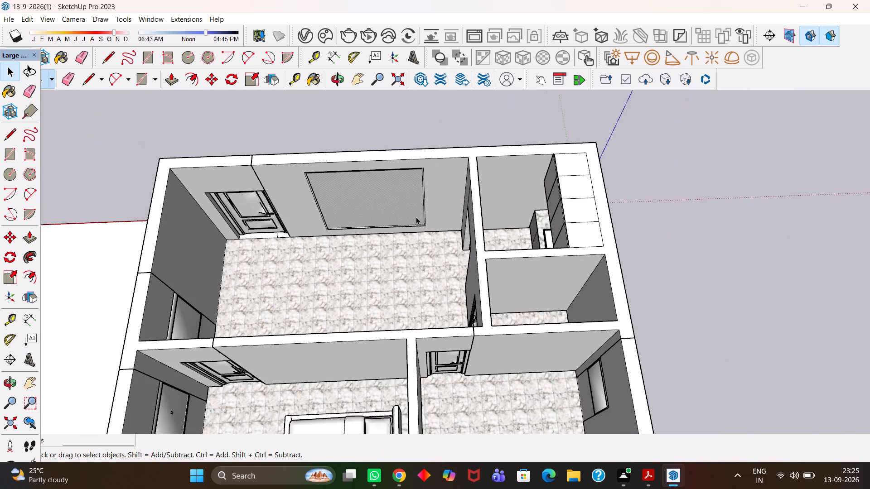
scroll(417, 229, "down", 2)
scroll(420, 277, "up", 2)
middle_click_drag(392, 250, 396, 281)
scroll(396, 281, "up", 1)
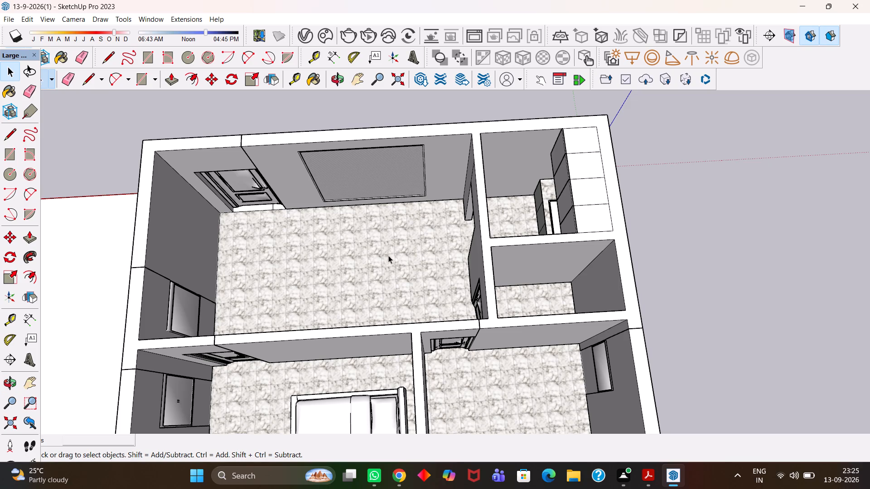
scroll(374, 237, "up", 3)
scroll(337, 222, "up", 1)
scroll(342, 227, "down", 3)
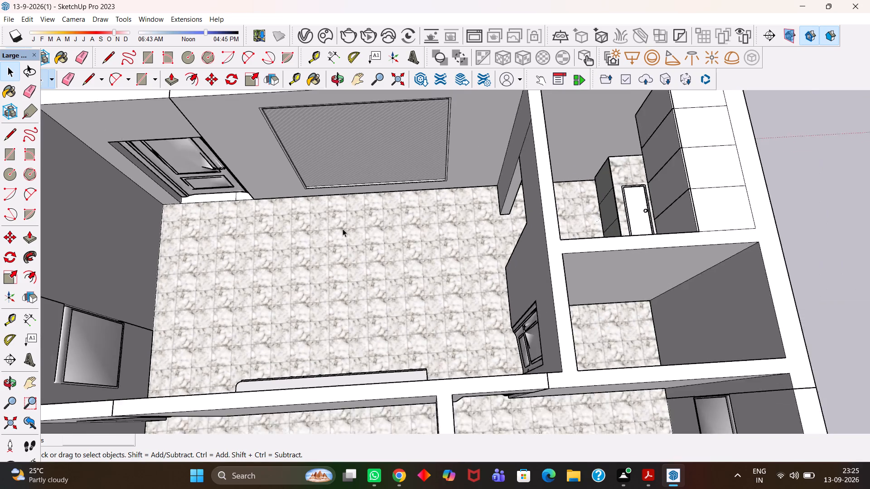
scroll(343, 229, "down", 1)
Examine the living room's marble floor, walls and doors together with the neighbouring rooms from above.
middle_click(374, 225)
scroll(372, 222, "up", 2)
scroll(372, 222, "down", 3)
scroll(418, 277, "up", 6)
scroll(437, 298, "down", 2)
middle_click_drag(396, 246, 389, 239)
scroll(389, 239, "up", 1)
scroll(389, 239, "down", 3)
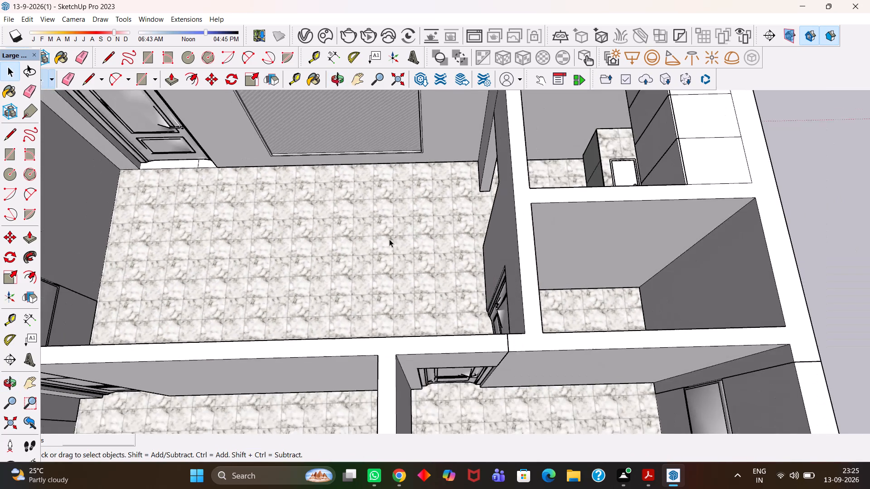
scroll(389, 240, "down", 1)
key("h")
left_click_drag(374, 230, 422, 296)
scroll(424, 295, "down", 4)
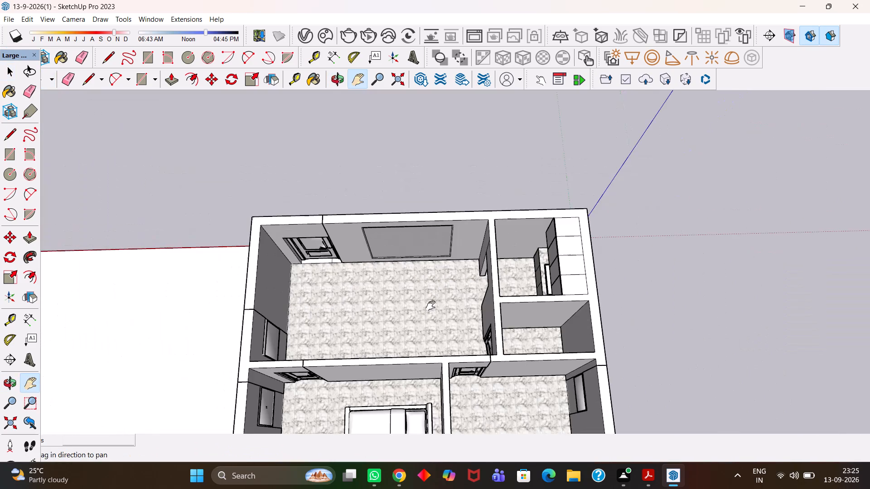
Examine the overall layout of the living room, bedrooms and kitchen, including the framed feature panel.
middle_click(392, 269)
scroll(391, 268, "up", 4)
left_click_drag(421, 297, 377, 215)
scroll(372, 220, "down", 3)
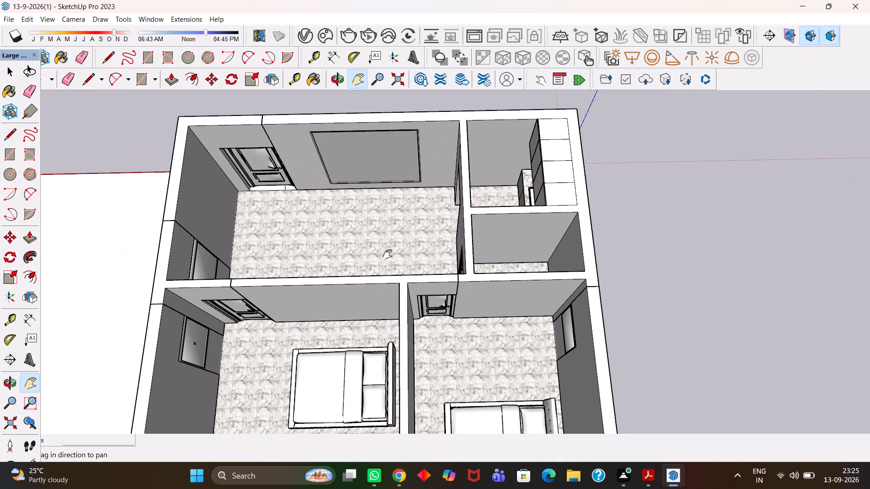
middle_click_drag(377, 241, 355, 203)
scroll(354, 203, "up", 4)
left_click_drag(354, 201, 380, 273)
middle_click_drag(399, 306, 414, 317)
scroll(408, 314, "up", 2)
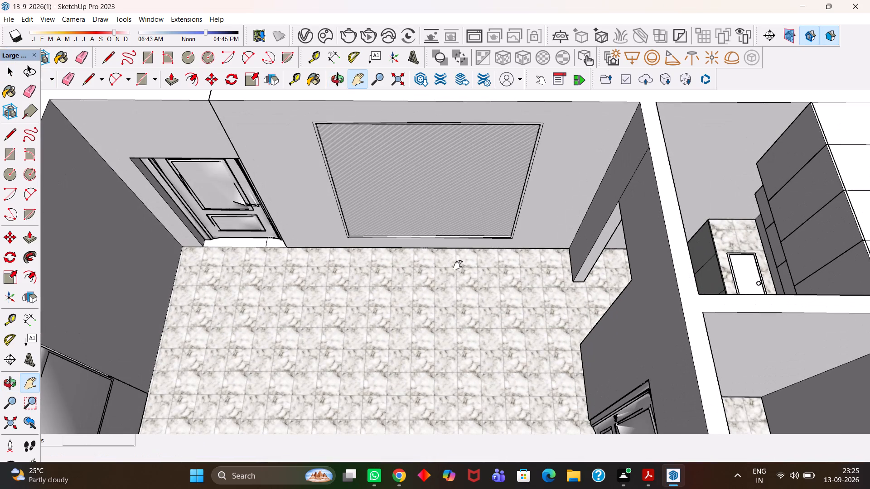
scroll(441, 240, "down", 3)
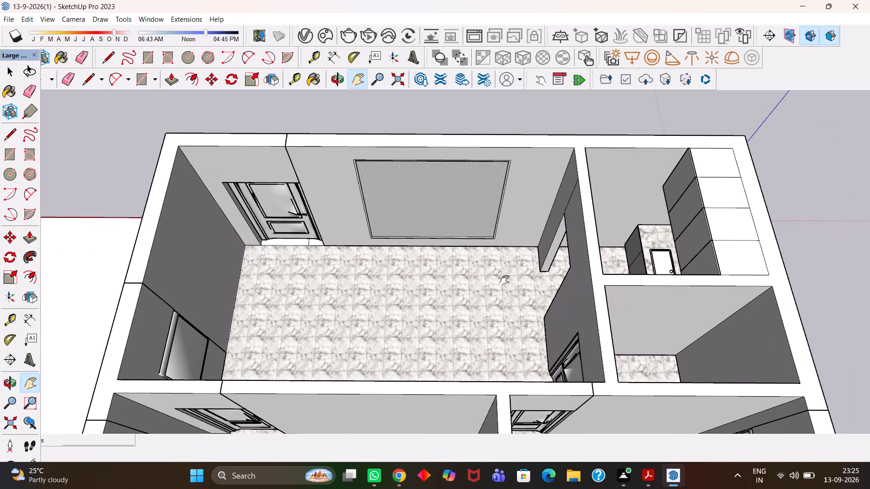
left_click_drag(504, 280, 493, 279)
scroll(437, 234, "up", 2)
scroll(436, 233, "down", 1)
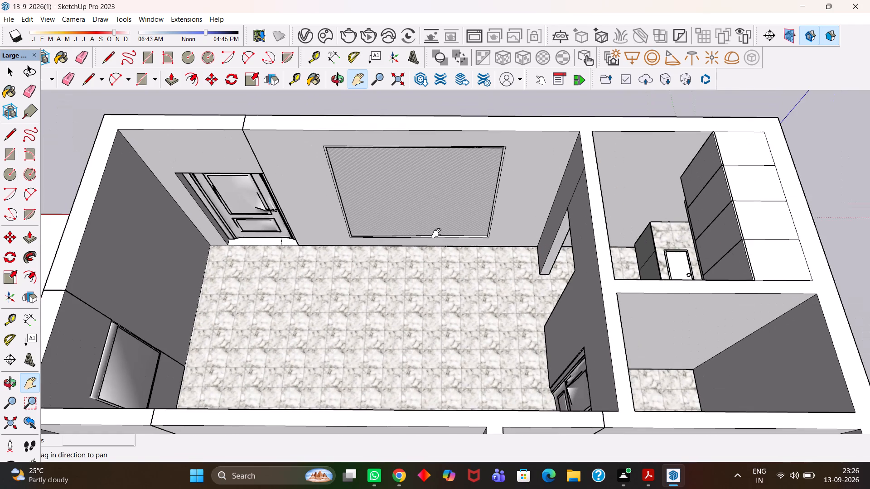
Examine the framed diagonal-line panel with the door, side walls and marble floor of the living room.
scroll(432, 231, "up", 2)
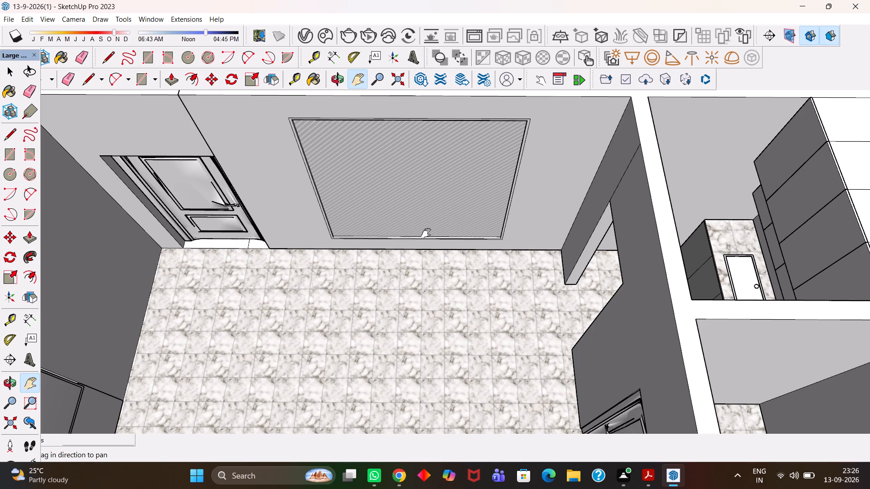
scroll(410, 185, "down", 8)
scroll(399, 215, "up", 5)
scroll(403, 215, "down", 6)
scroll(277, 220, "up", 4)
scroll(406, 246, "up", 2)
left_click_drag(439, 250, 328, 247)
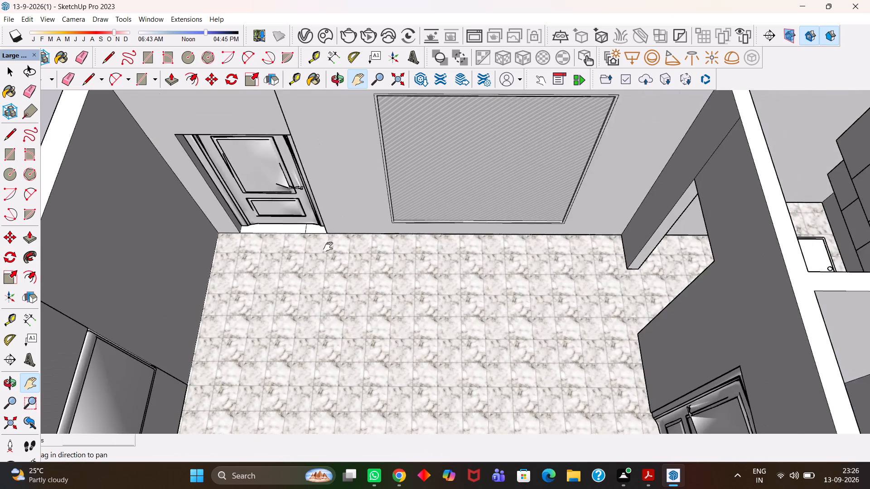
left_click_drag(328, 247, 300, 245)
scroll(300, 245, "down", 3)
middle_click_drag(324, 258, 327, 263)
scroll(327, 263, "up", 3)
left_click_drag(328, 267, 420, 285)
scroll(420, 285, "down", 2)
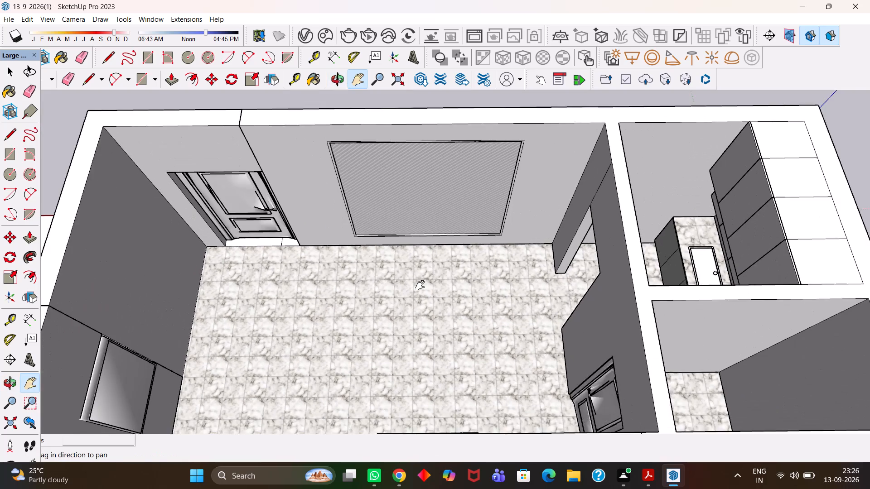
scroll(420, 285, "up", 1)
scroll(420, 285, "down", 2)
left_click_drag(420, 286, 425, 267)
scroll(416, 259, "up", 1)
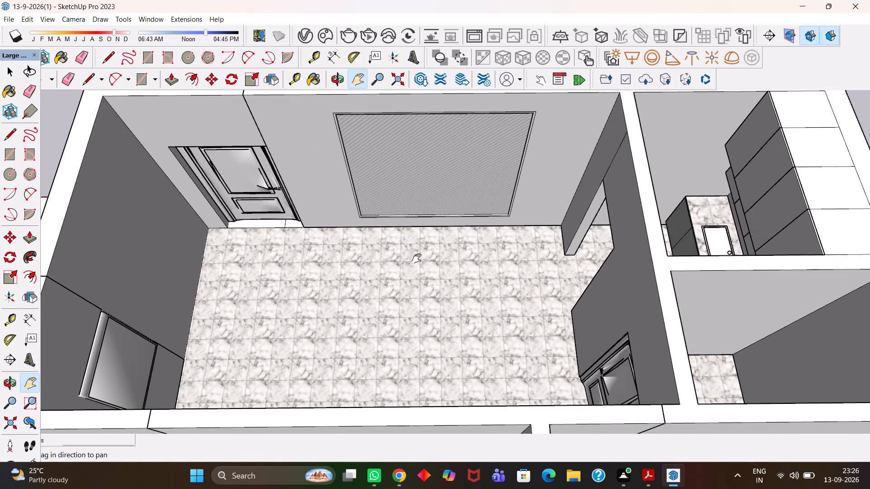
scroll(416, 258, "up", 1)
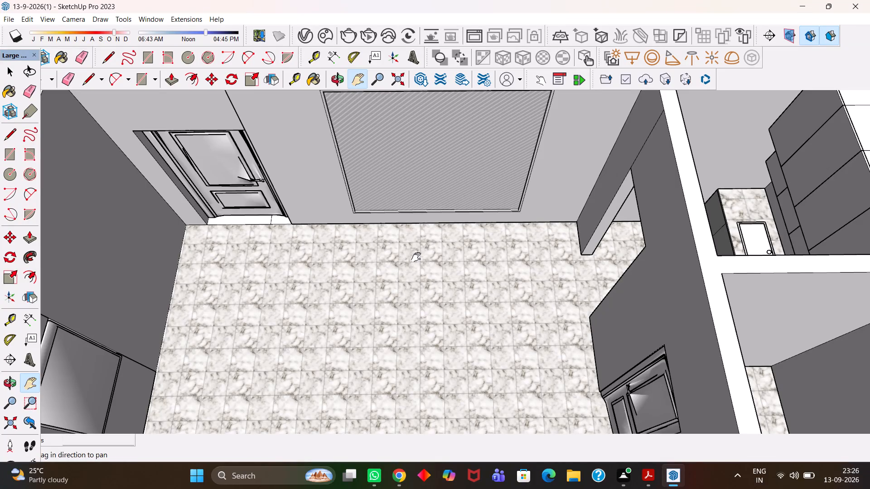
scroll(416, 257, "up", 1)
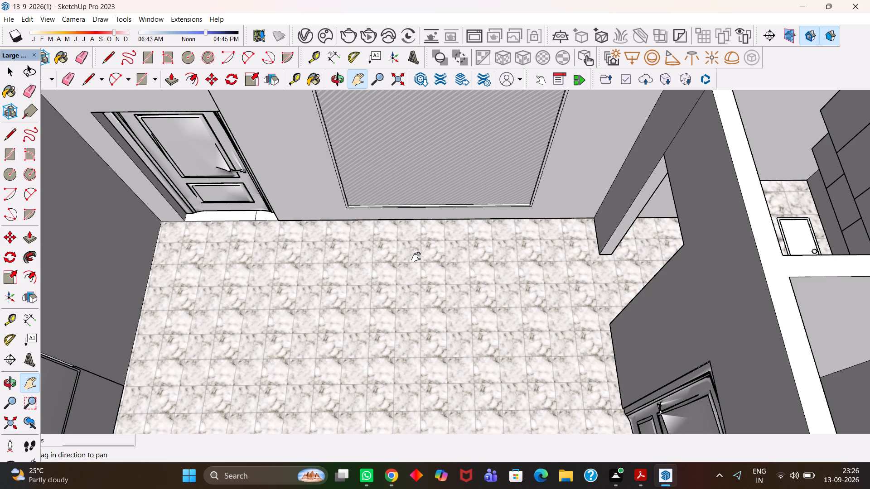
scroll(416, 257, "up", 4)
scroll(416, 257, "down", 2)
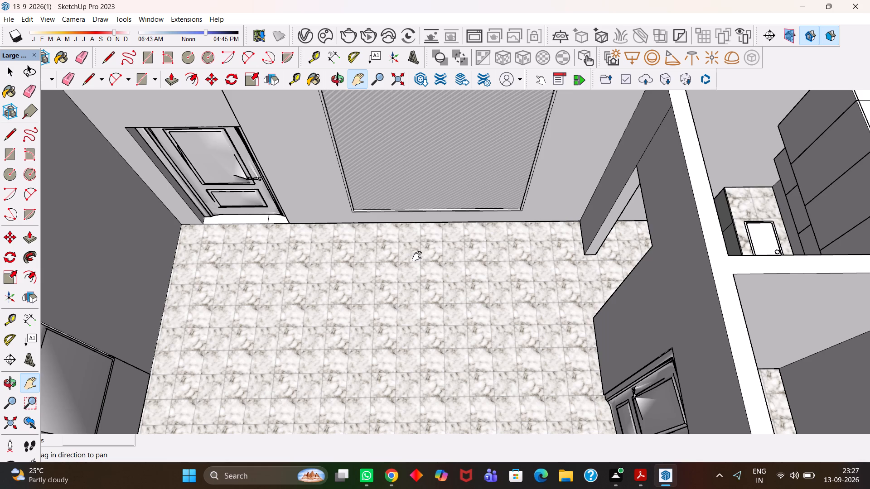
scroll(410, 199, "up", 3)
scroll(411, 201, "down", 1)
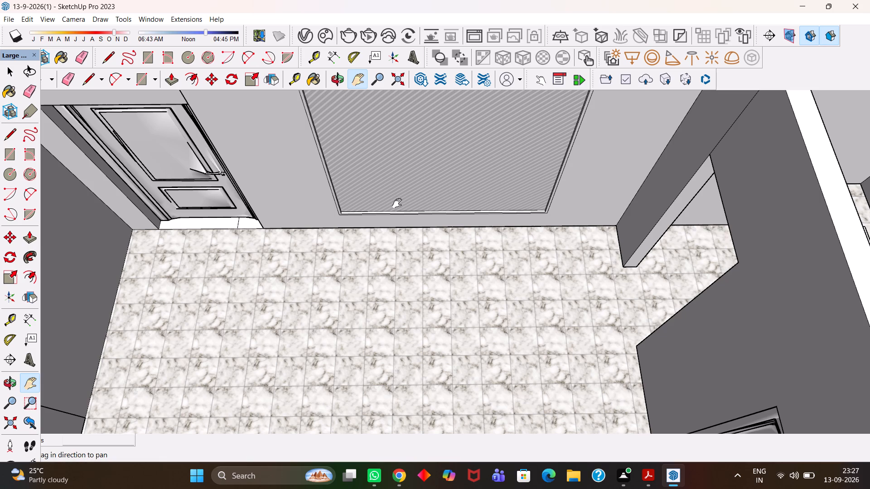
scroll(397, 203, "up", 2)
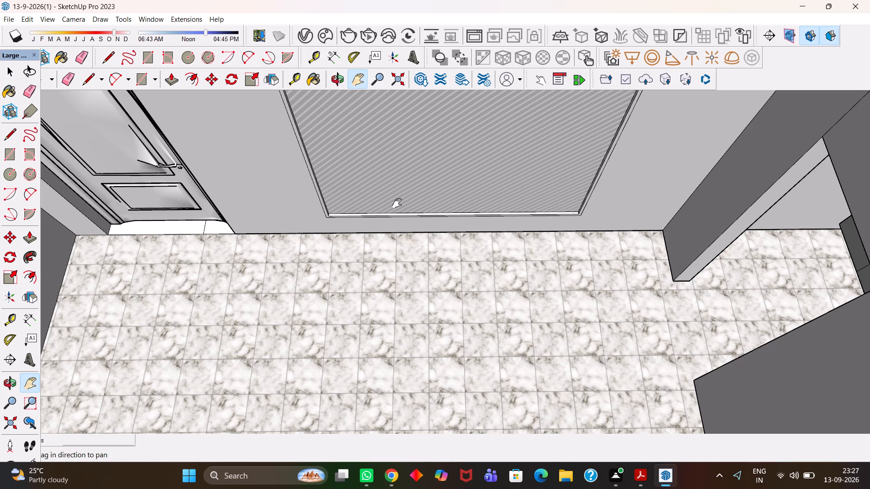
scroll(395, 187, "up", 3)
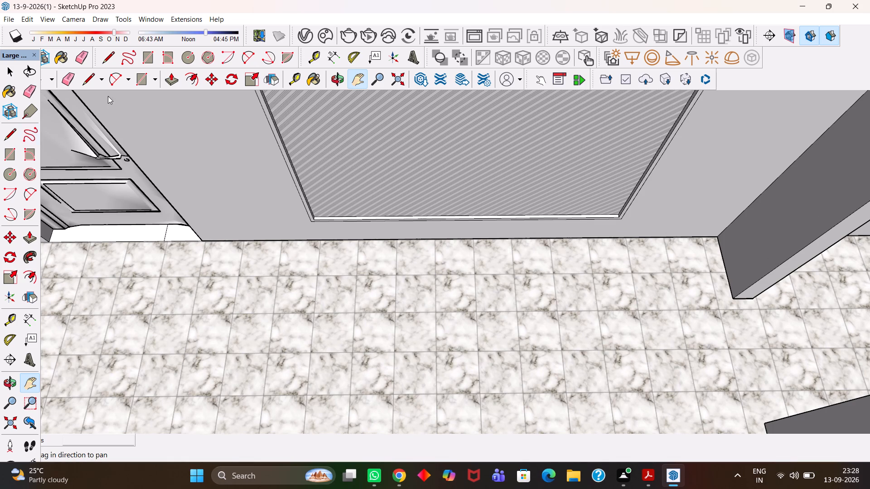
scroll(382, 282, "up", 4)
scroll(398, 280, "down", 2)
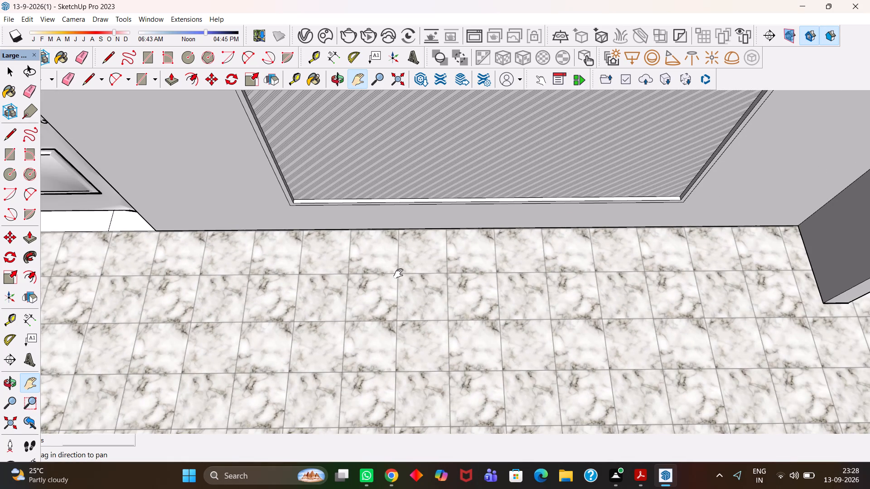
Examine the framed feature panel and living room floor from different angles, including the adjoining kitchen.
key("h")
key("h")
scroll(573, 350, "down", 5)
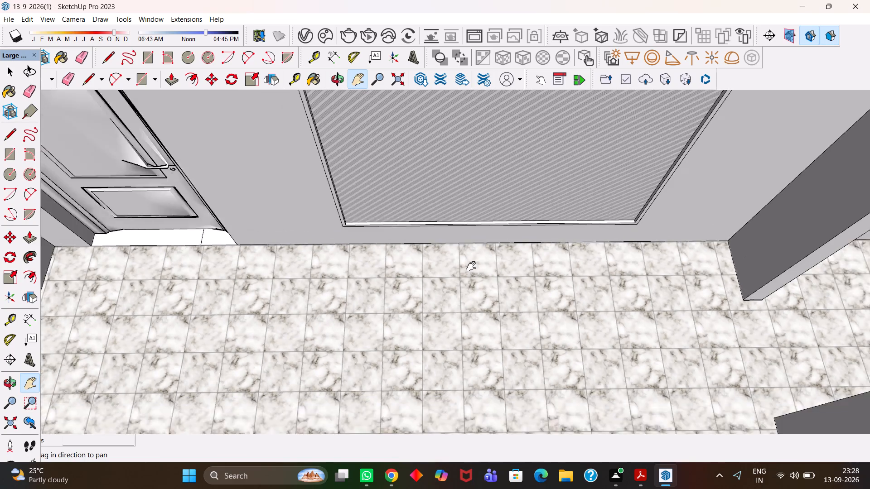
scroll(471, 266, "down", 9)
key("h")
middle_click_drag(460, 293, 550, 296)
scroll(498, 290, "up", 4)
key("h")
left_click_drag(548, 264, 444, 312)
scroll(454, 329, "down", 3)
middle_click_drag(418, 339, 390, 339)
scroll(418, 339, "up", 4)
key("h")
left_click_drag(324, 268, 418, 284)
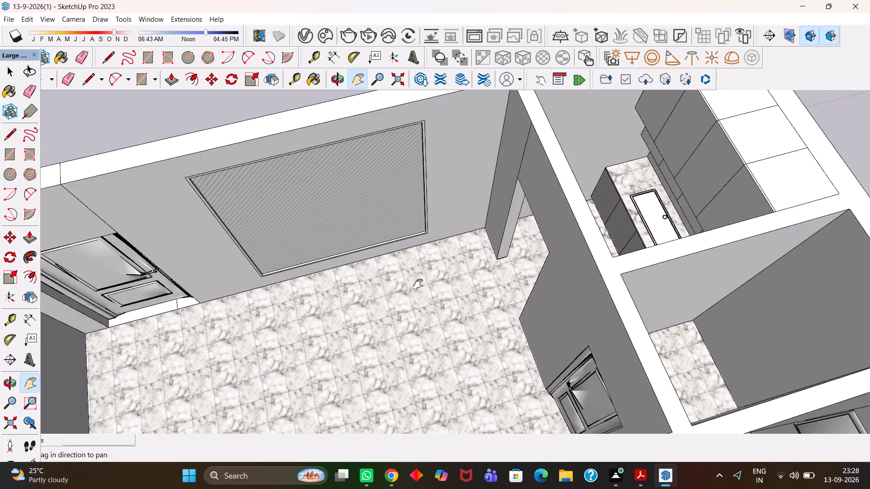
Examine the feature wall with its framed diagonal-line panel and door, together with the surrounding rooms.
left_click_drag(418, 284, 475, 311)
middle_click_drag(443, 312, 369, 237)
scroll(396, 278, "up", 3)
scroll(396, 255, "down", 3)
middle_click_drag(425, 291, 450, 298)
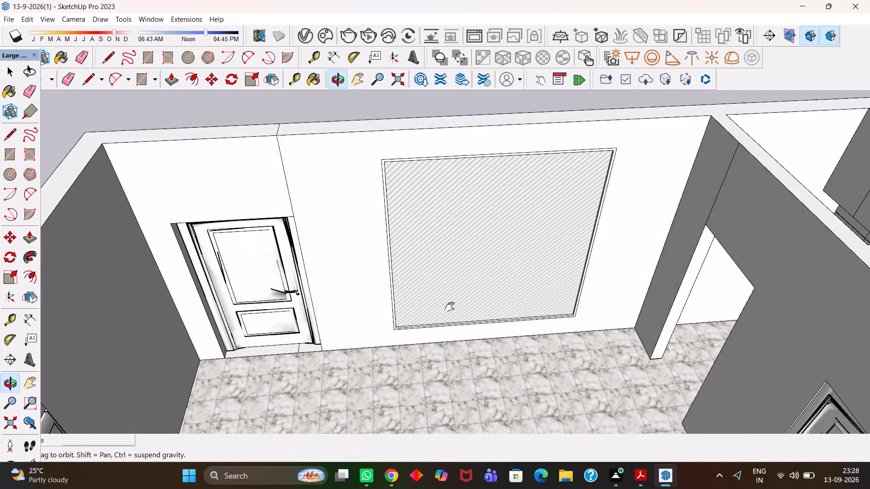
scroll(449, 309, "down", 8)
key("h")
left_click_drag(449, 340, 439, 274)
scroll(439, 274, "down", 4)
middle_click_drag(445, 272, 445, 308)
scroll(445, 302, "up", 3)
Clear the selection and save the model.
key("space")
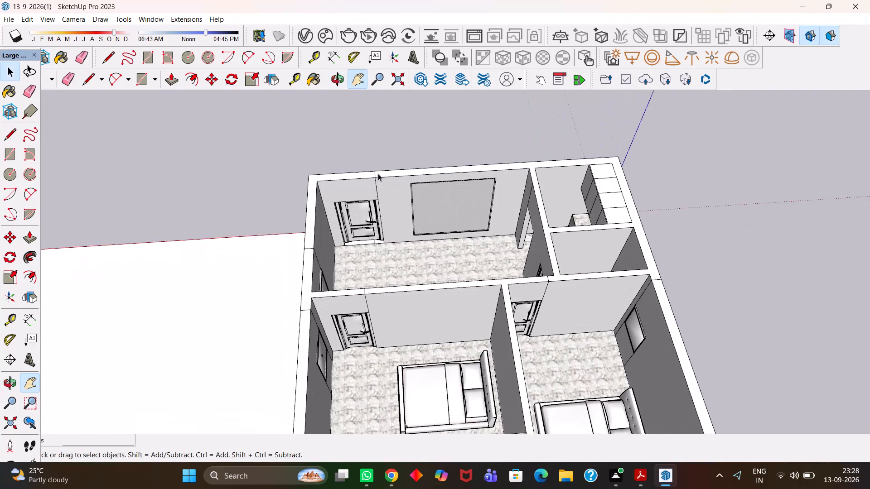
left_click(342, 117)
key("ctrl+s")
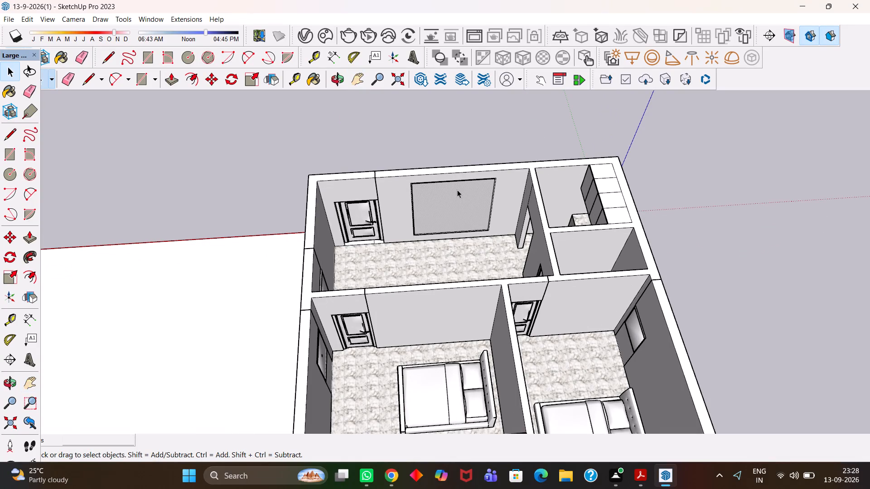
Unhide the sofa in front of the living room's framed diagonal-line panel.
scroll(447, 212, "up", 4)
scroll(446, 284, "up", 1)
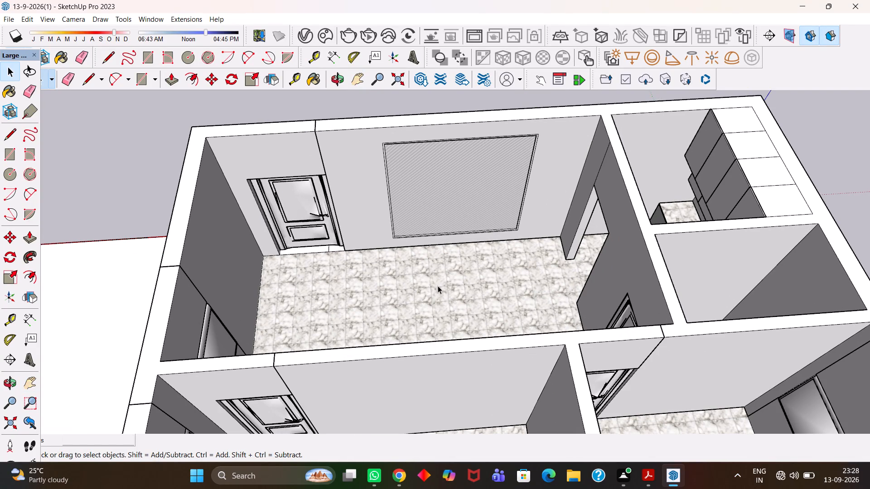
scroll(438, 286, "up", 5)
scroll(438, 286, "down", 3)
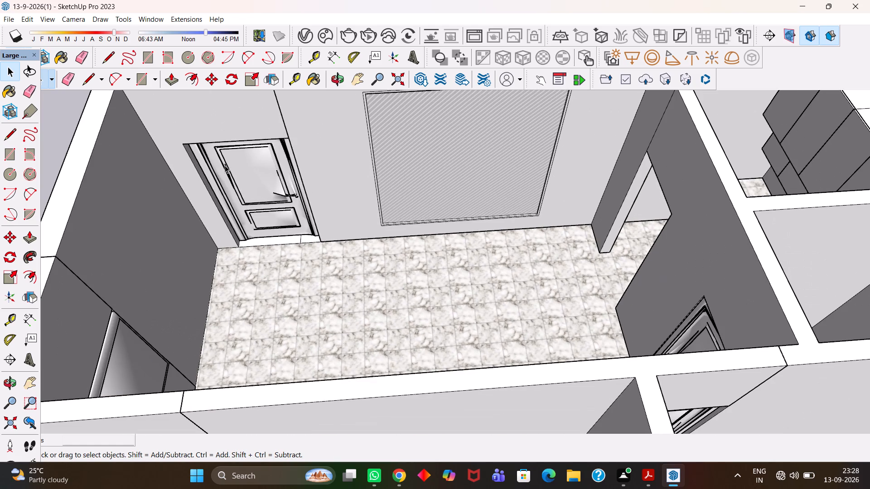
left_click(6, 18)
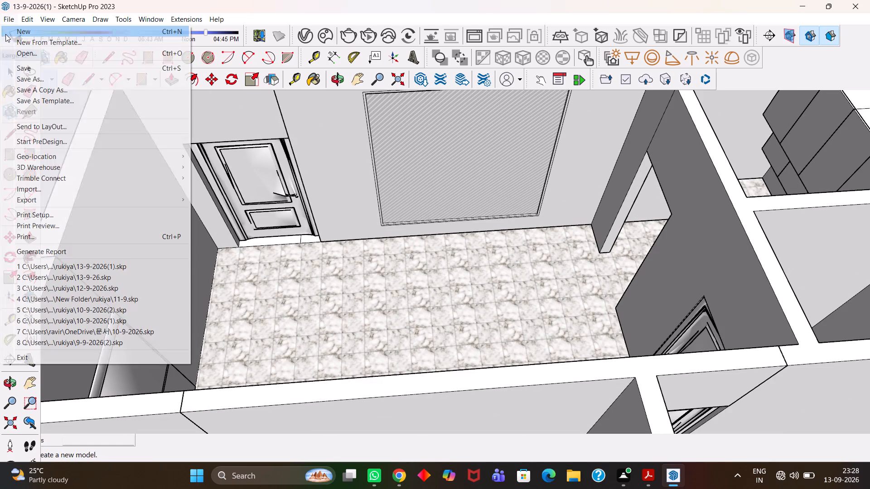
left_click(261, 312)
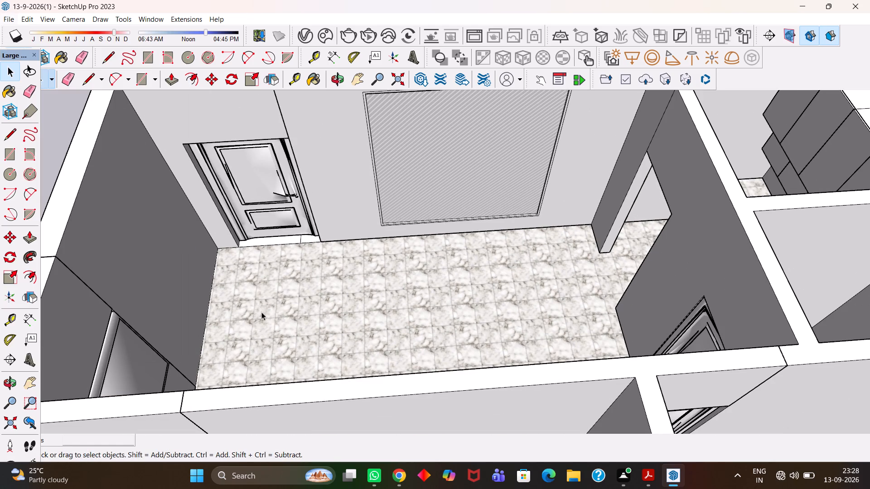
left_click(27, 21)
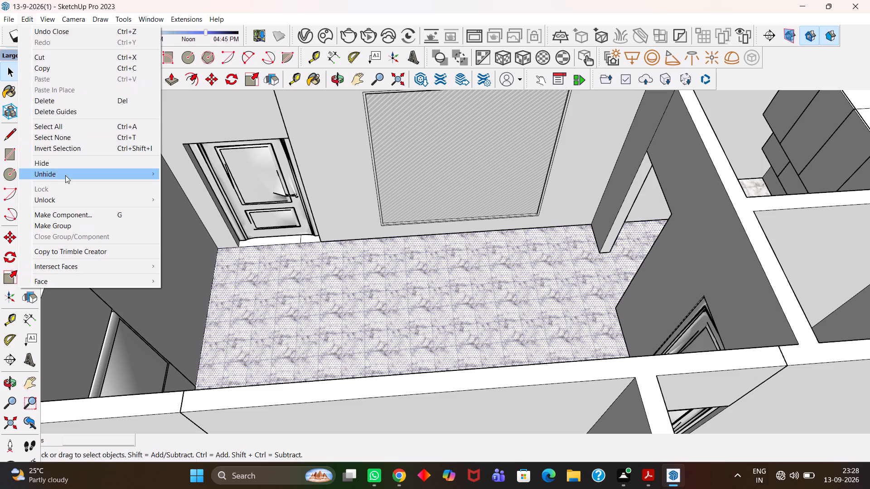
left_click(66, 176)
left_click(181, 185)
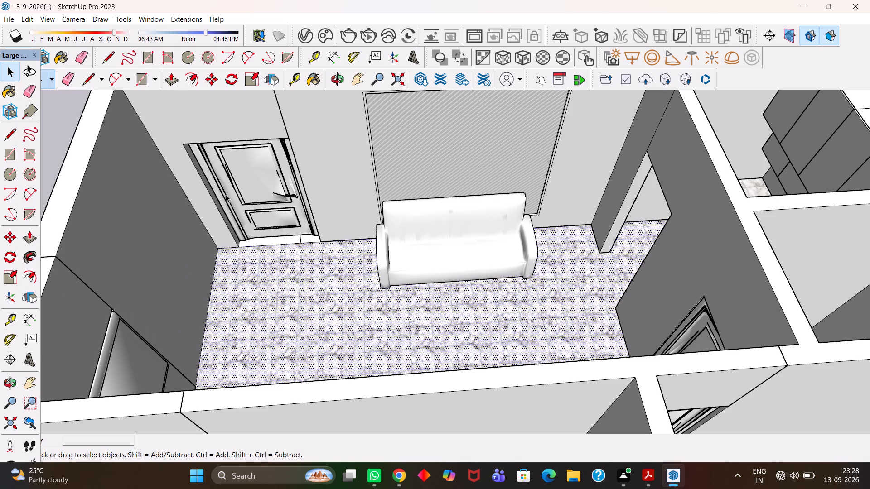
Examine the sofa against the framed feature panel and its place in the overall apartment layout.
scroll(488, 240, "down", 4)
scroll(518, 243, "up", 4)
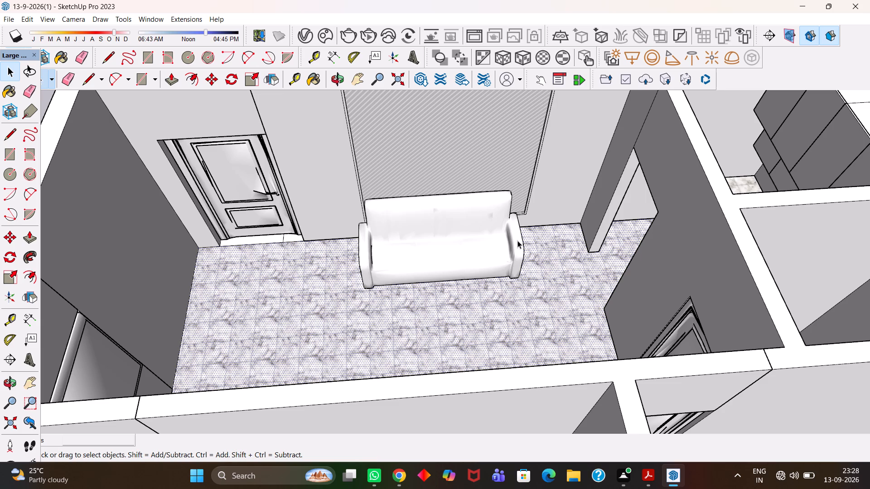
scroll(517, 240, "up", 2)
key("h")
scroll(499, 259, "up", 4)
scroll(492, 265, "down", 5)
key("h")
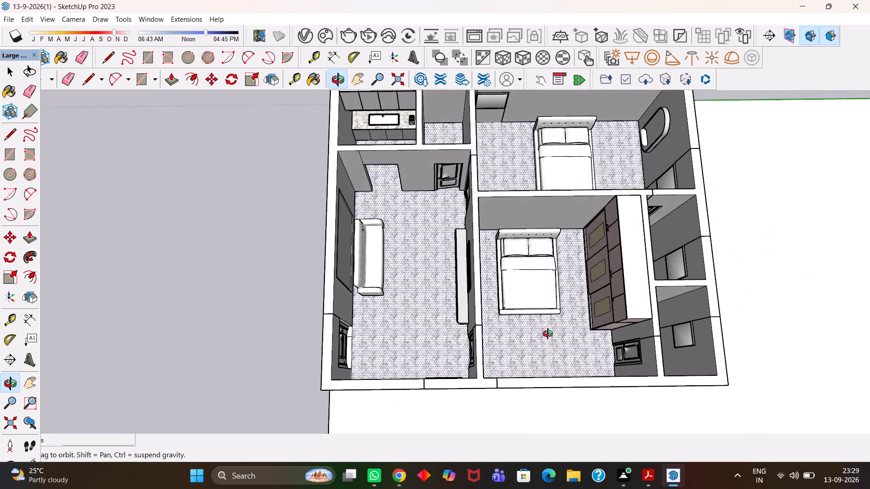
Examine the bedroom with the rounded wall mirror, including its bed, door and windows, from above.
middle_click_drag(548, 334, 547, 333)
scroll(547, 333, "up", 2)
left_click_drag(547, 216, 464, 393)
scroll(482, 304, "up", 5)
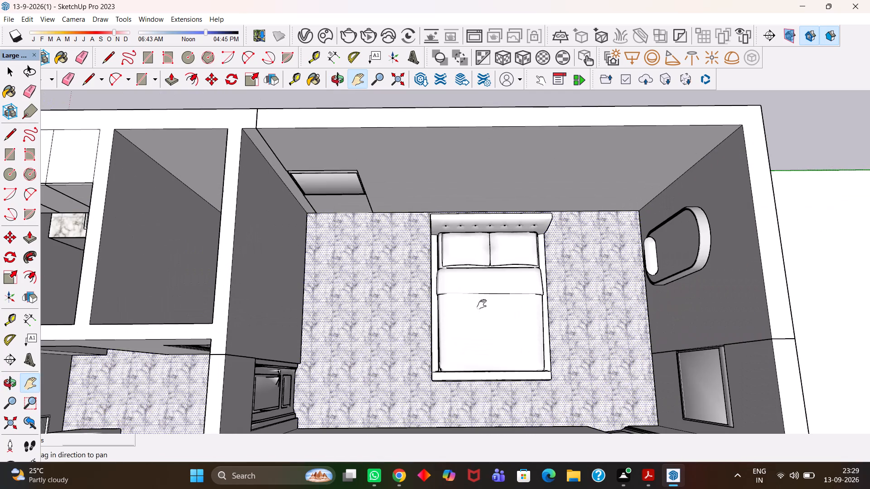
scroll(482, 304, "down", 4)
scroll(482, 304, "up", 5)
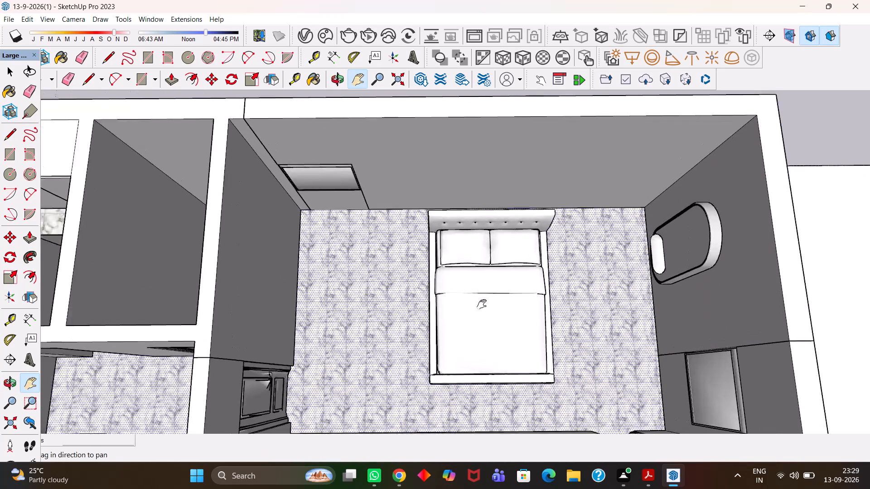
scroll(482, 304, "up", 2)
scroll(482, 304, "down", 5)
left_click_drag(484, 316, 489, 235)
scroll(488, 236, "down", 4)
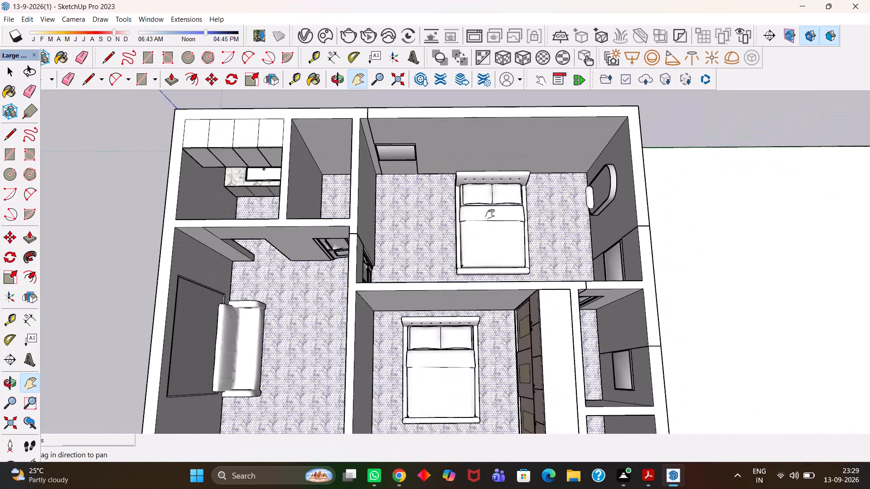
Examine the apartment layout from above, moving from the mirror bedroom to the living room and wardrobe bedroom.
middle_click_drag(497, 260, 497, 302)
scroll(497, 302, "up", 4)
scroll(497, 302, "down", 2)
left_click_drag(492, 225, 502, 285)
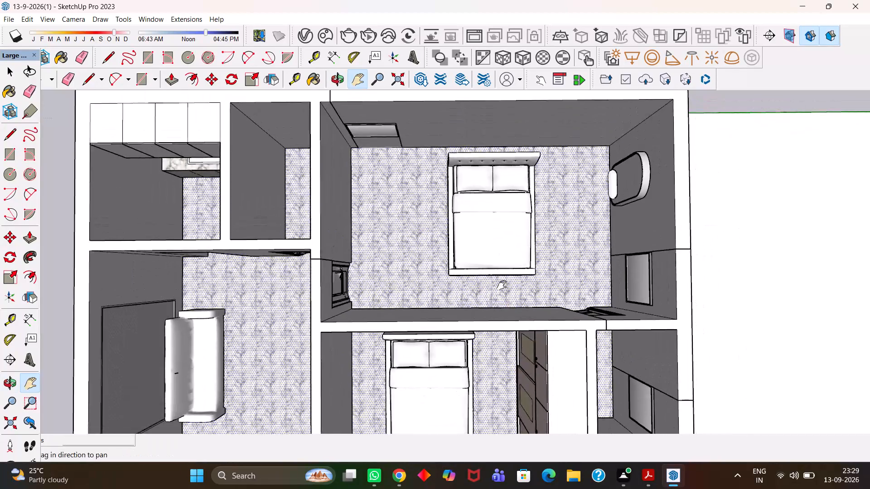
left_click_drag(502, 285, 504, 297)
scroll(502, 290, "up", 4)
scroll(502, 290, "down", 4)
left_click_drag(453, 287, 558, 239)
scroll(377, 234, "down", 5)
left_click_drag(370, 267, 364, 117)
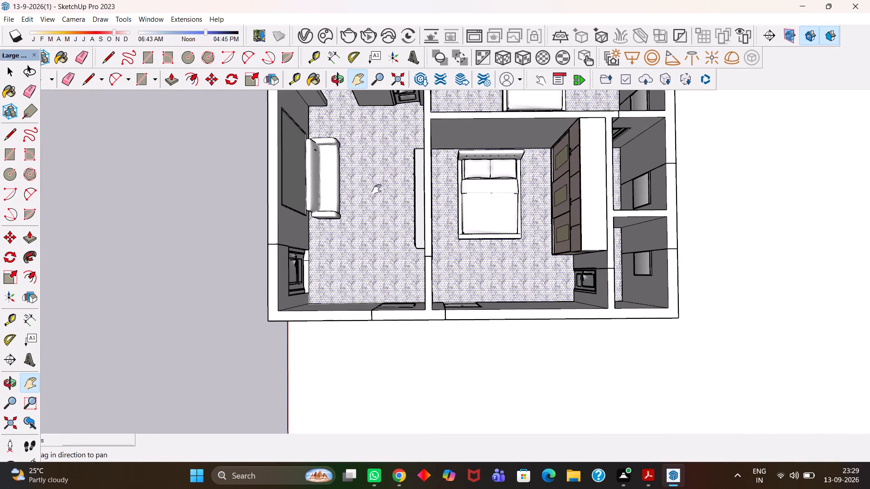
left_click_drag(434, 254, 368, 257)
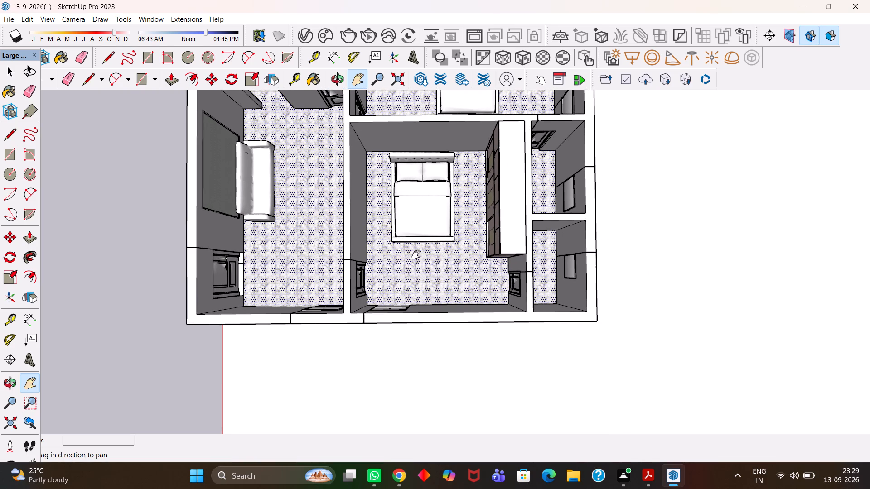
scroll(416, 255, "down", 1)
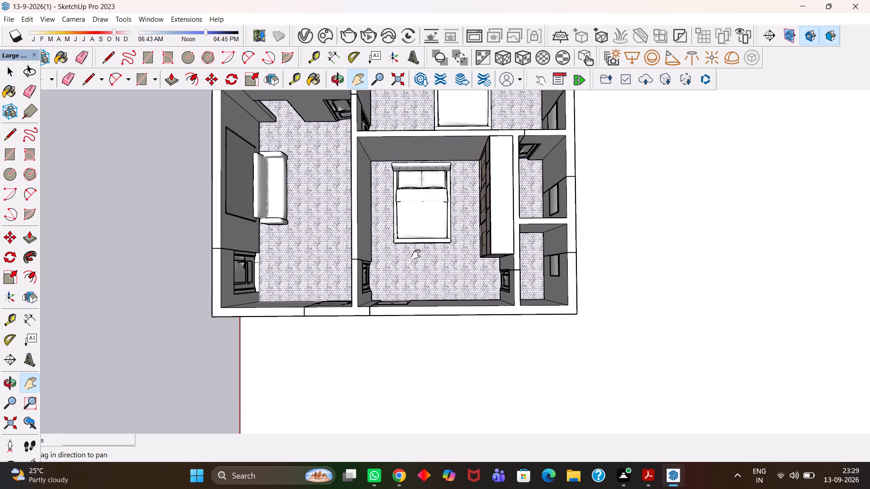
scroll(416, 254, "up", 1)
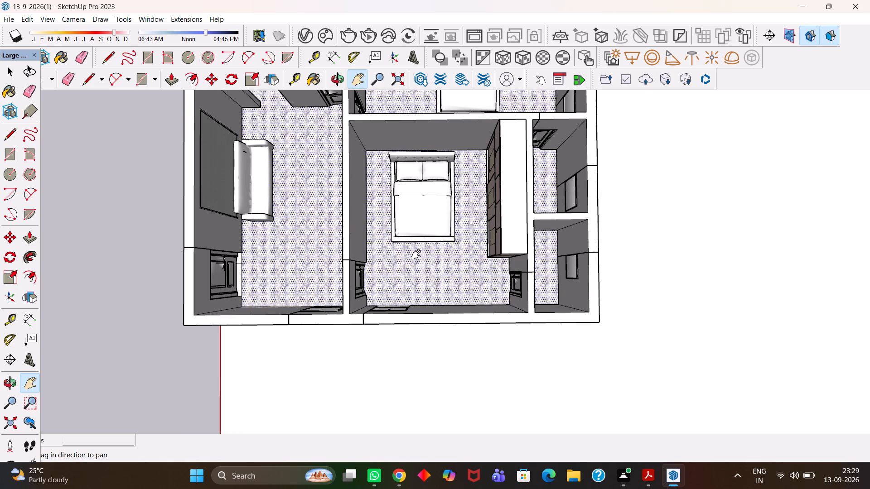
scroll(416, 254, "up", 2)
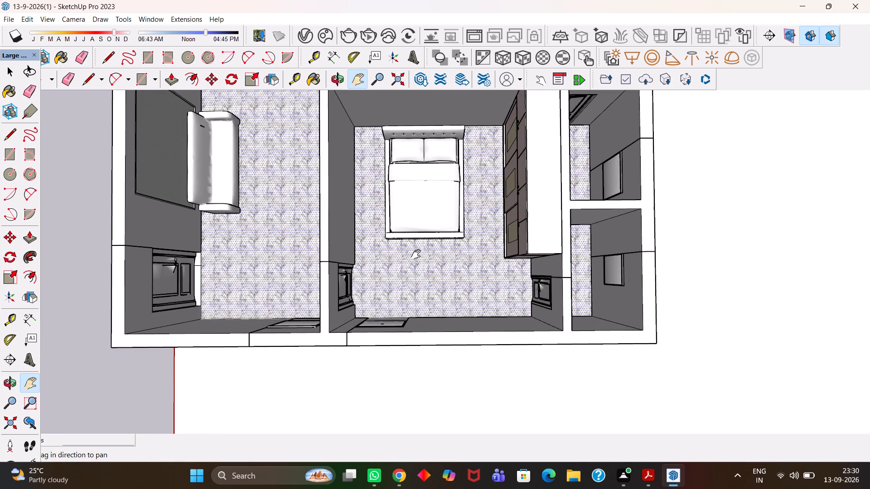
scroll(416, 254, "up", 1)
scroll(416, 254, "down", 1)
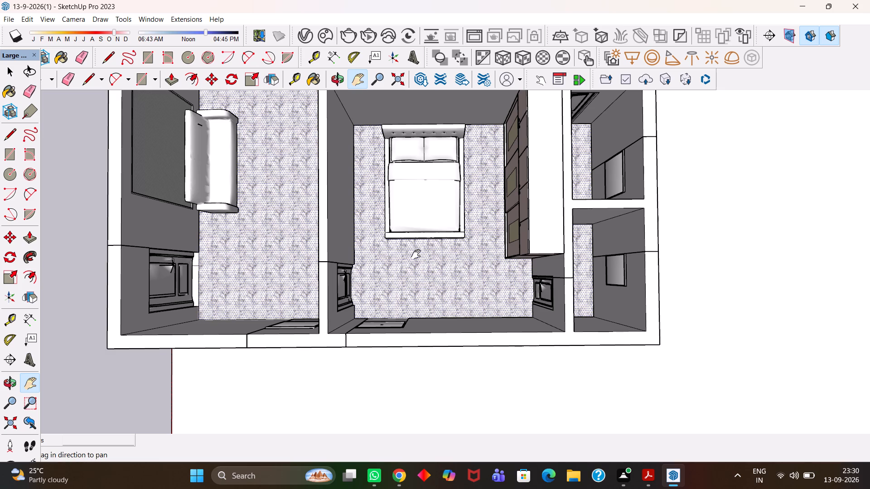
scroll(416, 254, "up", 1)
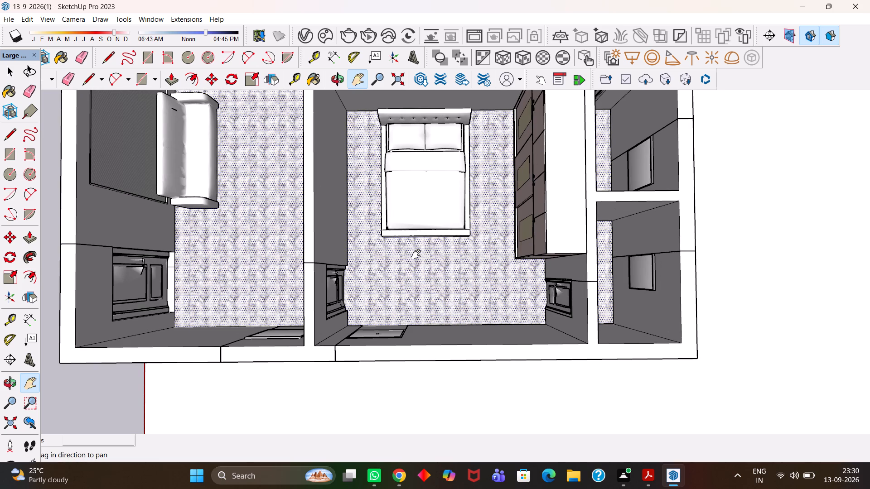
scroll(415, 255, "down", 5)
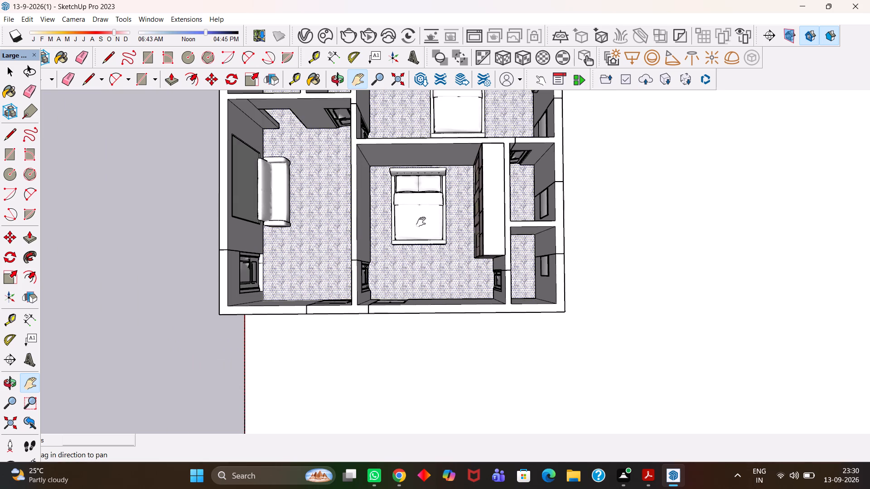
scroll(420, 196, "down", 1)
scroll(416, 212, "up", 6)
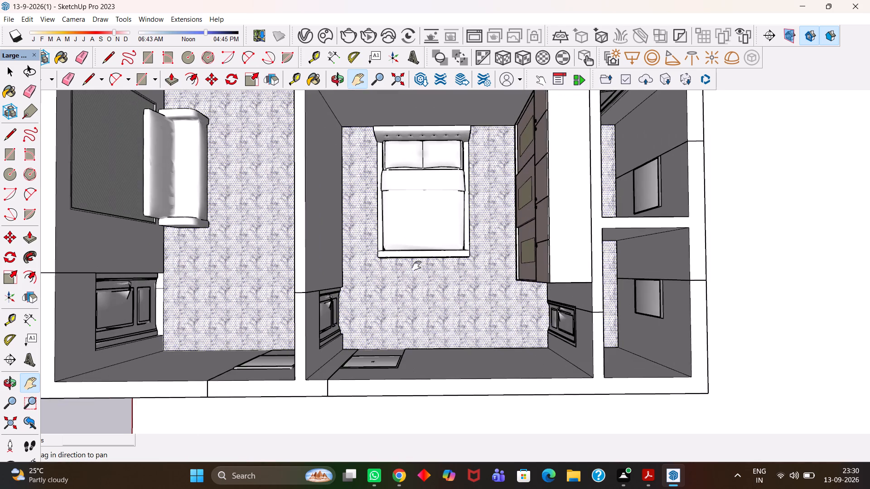
Examine the living room's sofa and TV unit and the adjoining bedroom's bed and wardrobe from tilted angles.
middle_click_drag(416, 267, 425, 159)
middle_click_drag(420, 152, 414, 152)
middle_click_drag(412, 152, 418, 162)
scroll(417, 161, "up", 3)
scroll(420, 180, "down", 3)
left_click_drag(365, 192, 439, 264)
left_click_drag(377, 193, 470, 149)
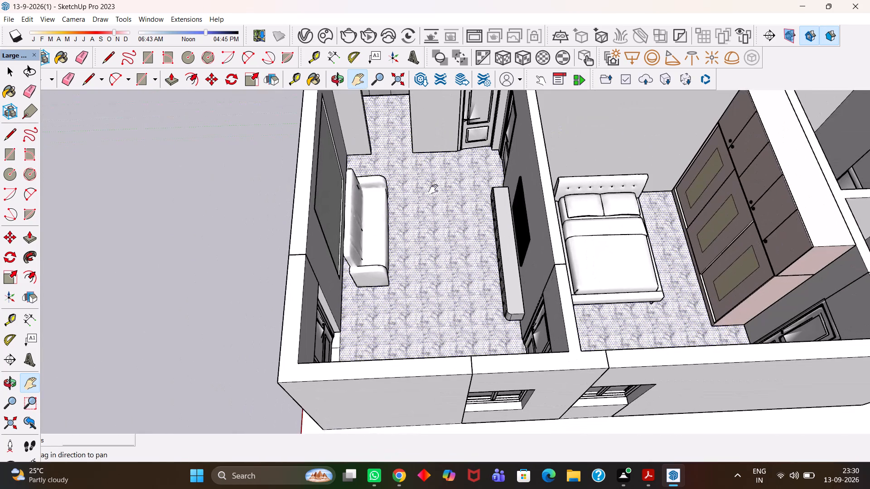
middle_click_drag(438, 203, 470, 194)
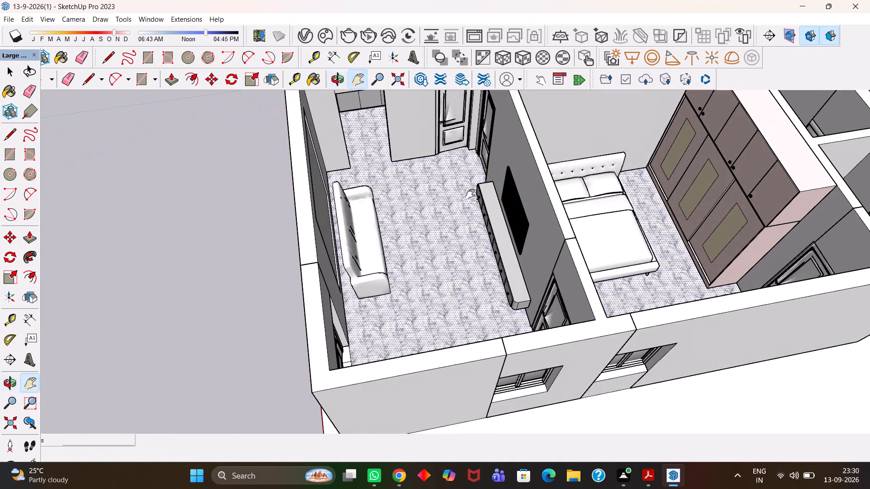
left_click_drag(596, 213, 498, 257)
scroll(491, 260, "down", 3)
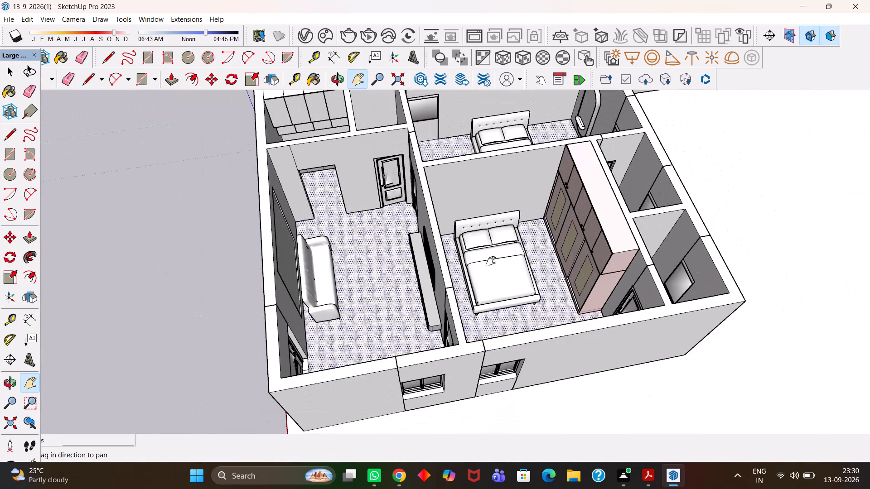
scroll(491, 261, "up", 2)
scroll(491, 261, "down", 1)
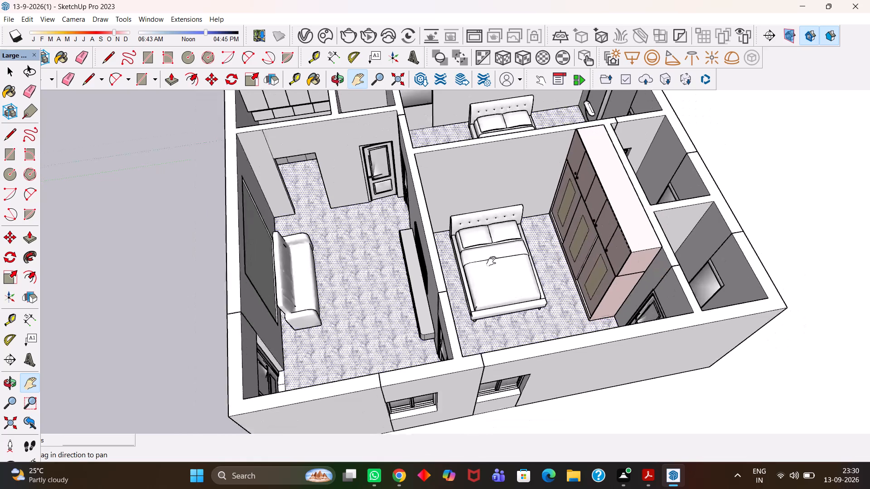
scroll(491, 261, "down", 1)
scroll(549, 262, "up", 1)
middle_click_drag(554, 263, 518, 275)
scroll(517, 274, "up", 1)
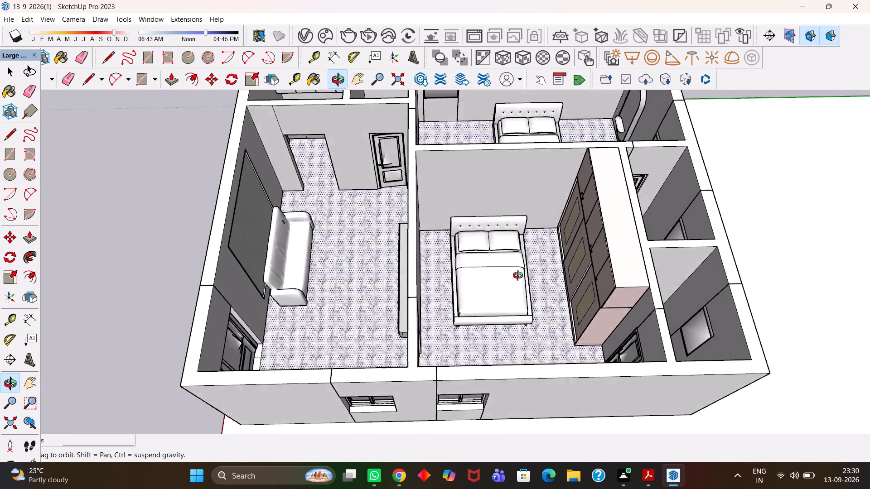
middle_click_drag(518, 275, 527, 284)
scroll(527, 284, "down", 1)
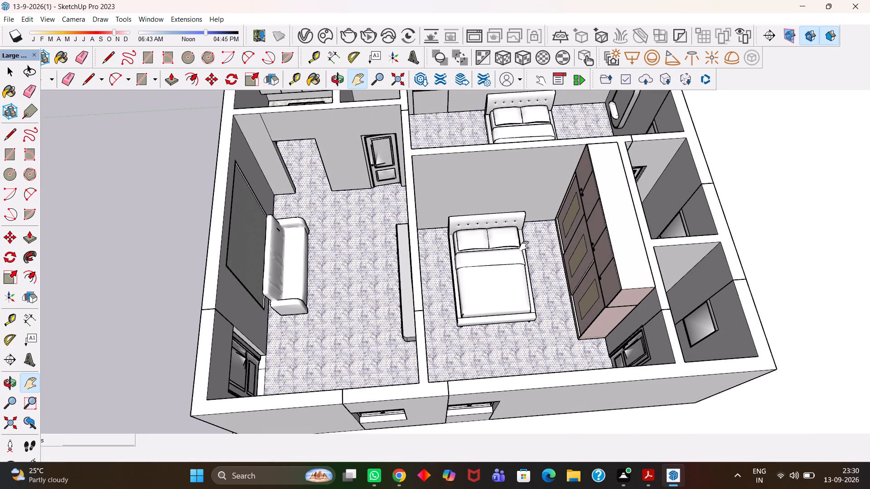
Examine the bed, floor and rounded wall mirror of the second bedroom beside the kitchen area.
left_click_drag(522, 230, 520, 275)
left_click_drag(487, 219, 495, 264)
left_click_drag(485, 229, 488, 247)
scroll(488, 232, "up", 5)
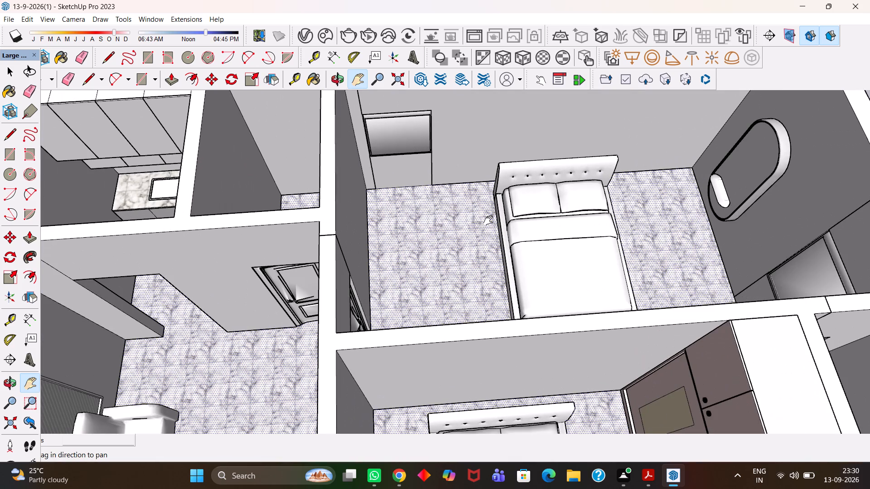
scroll(488, 221, "up", 3)
scroll(488, 221, "down", 3)
left_click_drag(436, 212, 519, 238)
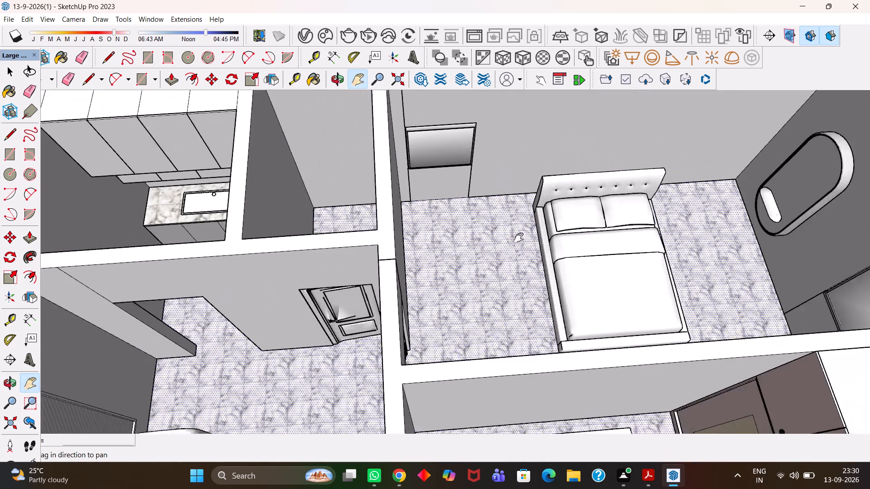
left_click_drag(519, 238, 525, 240)
Examine the kitchen's overhead cabinets, marble counter, sink and toaster from a closer angle.
left_click_drag(417, 218, 507, 229)
scroll(366, 228, "up", 3)
scroll(366, 228, "down", 3)
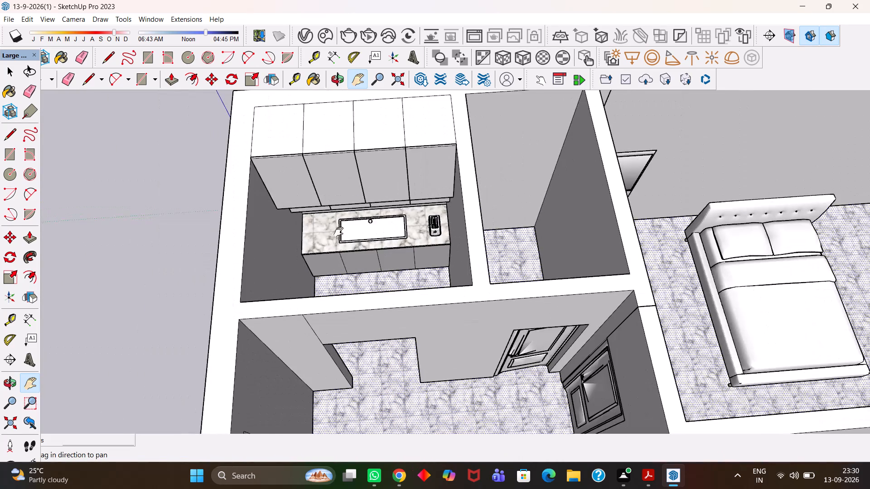
middle_click_drag(396, 230, 446, 221)
scroll(441, 224, "up", 2)
middle_click(446, 221)
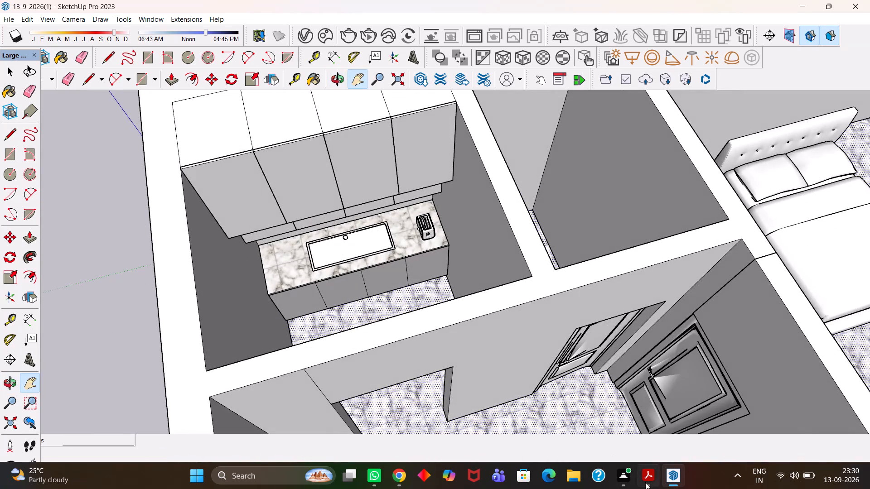
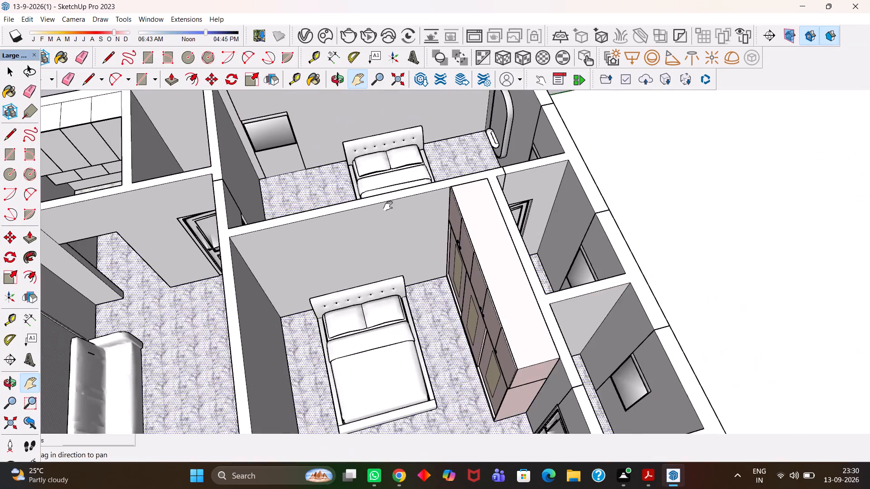
Examine the living room, both bedrooms and the wardrobe from above.
scroll(388, 206, "down", 5)
scroll(384, 273, "up", 5)
scroll(443, 198, "down", 7)
key("h")
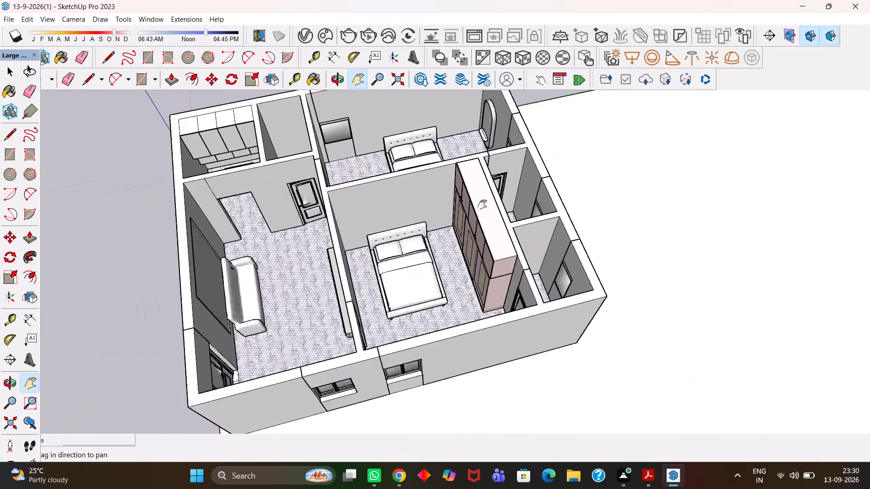
scroll(487, 243, "down", 1)
key("h")
middle_click_drag(498, 235, 500, 247)
scroll(507, 258, "up", 2)
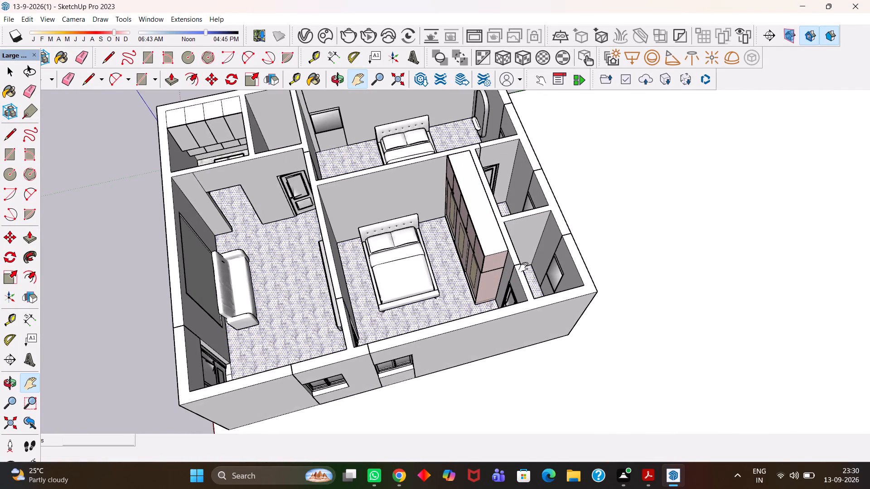
scroll(523, 267, "up", 1)
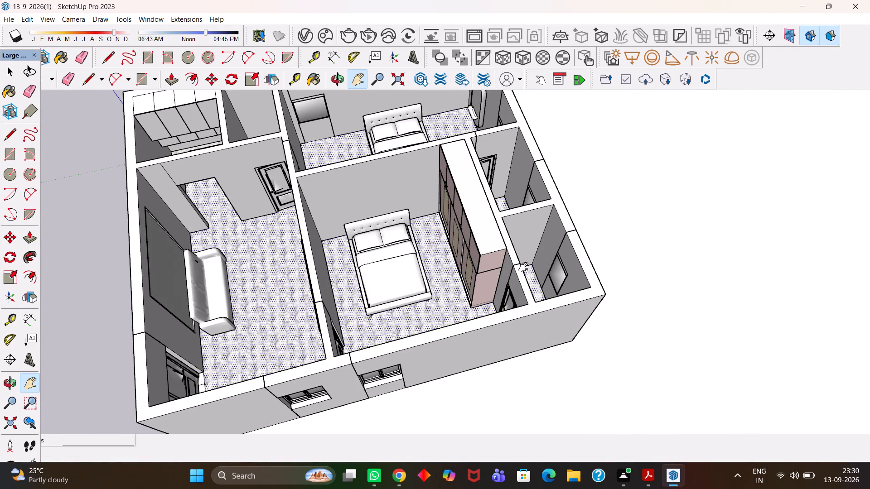
key("h")
key("h")
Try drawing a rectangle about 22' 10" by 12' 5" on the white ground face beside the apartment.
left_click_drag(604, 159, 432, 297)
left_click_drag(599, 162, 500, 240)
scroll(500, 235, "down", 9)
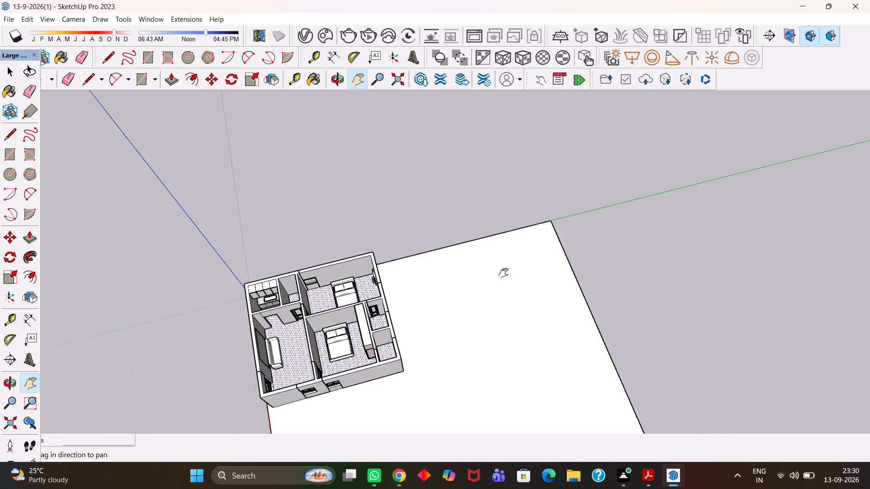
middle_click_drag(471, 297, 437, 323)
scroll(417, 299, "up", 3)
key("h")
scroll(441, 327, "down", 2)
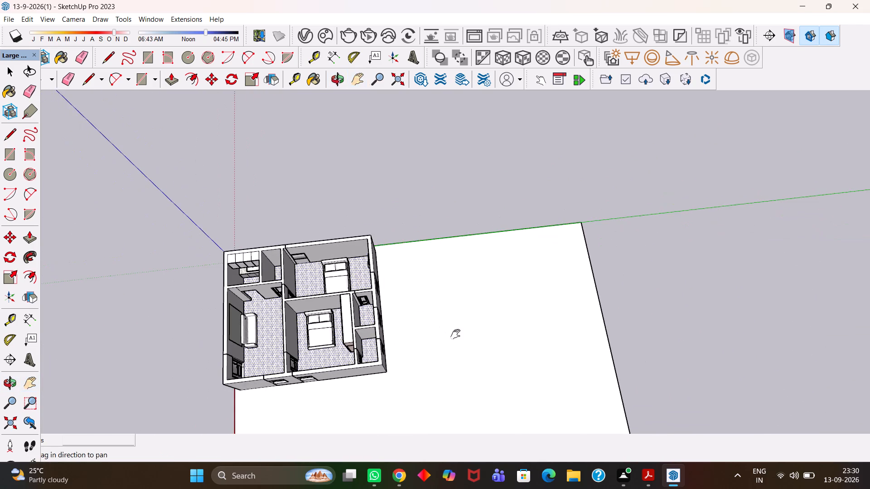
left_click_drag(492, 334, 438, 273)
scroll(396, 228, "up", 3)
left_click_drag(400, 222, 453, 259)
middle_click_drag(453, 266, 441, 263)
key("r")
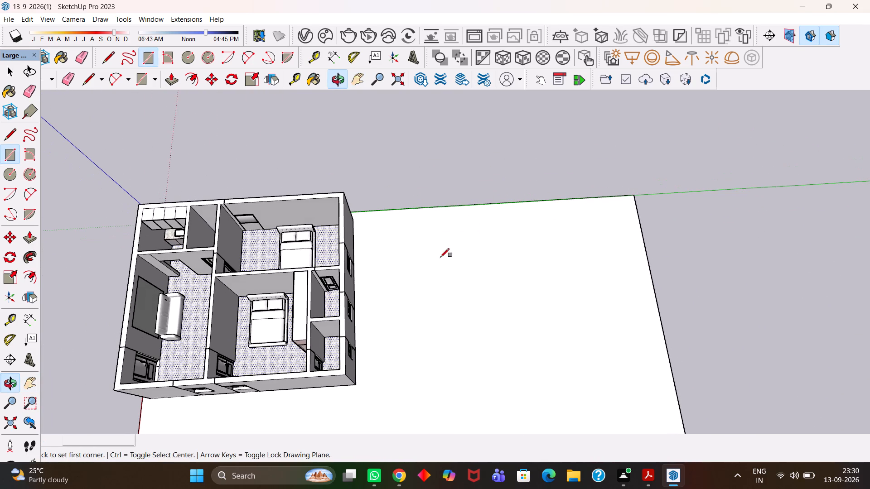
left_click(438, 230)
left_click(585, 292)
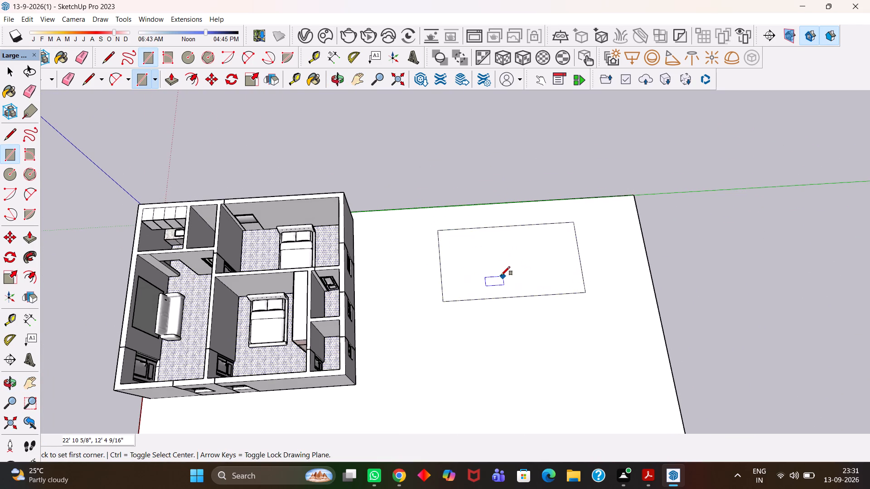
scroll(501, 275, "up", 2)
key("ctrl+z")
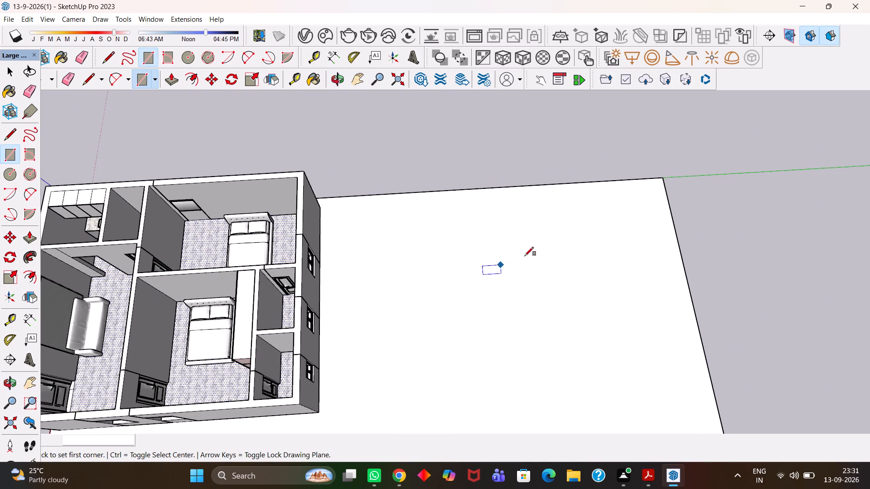
Draw a rectangle about 6' 10" by 18' on the empty ground just beyond the white ground face.
key("h")
left_click_drag(686, 257, 383, 278)
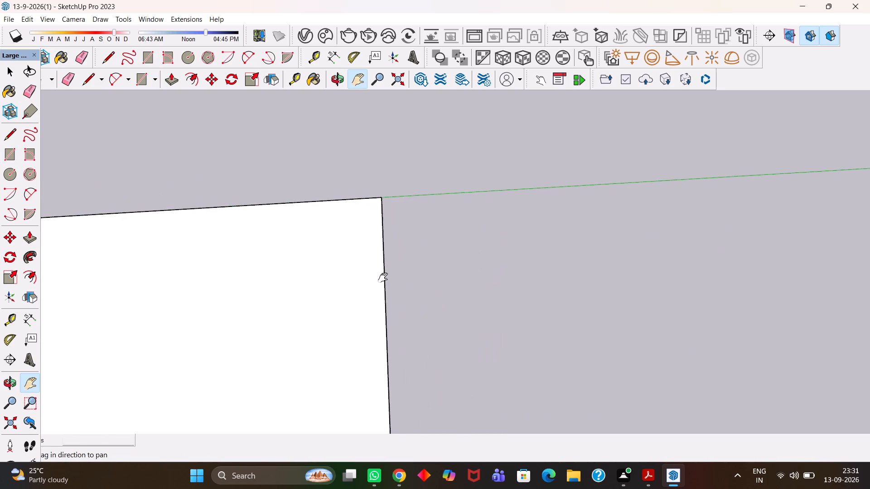
left_click_drag(383, 278, 381, 278)
key("r")
left_click(428, 243)
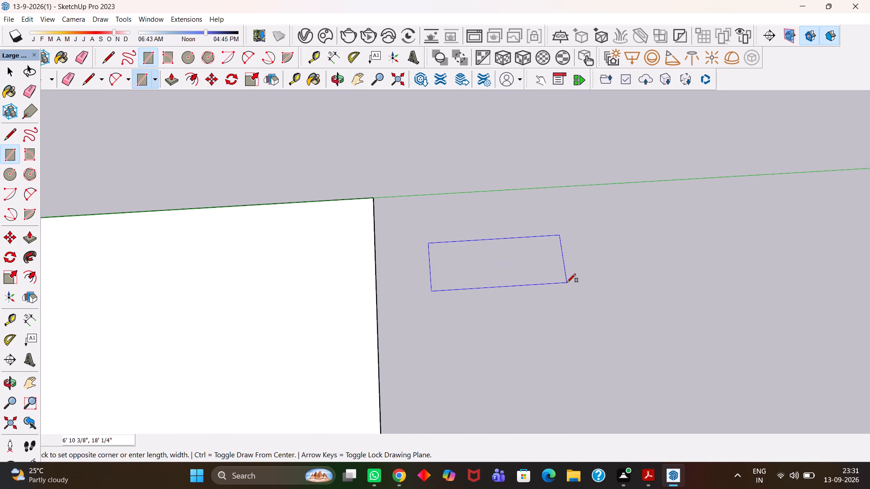
left_click(567, 283)
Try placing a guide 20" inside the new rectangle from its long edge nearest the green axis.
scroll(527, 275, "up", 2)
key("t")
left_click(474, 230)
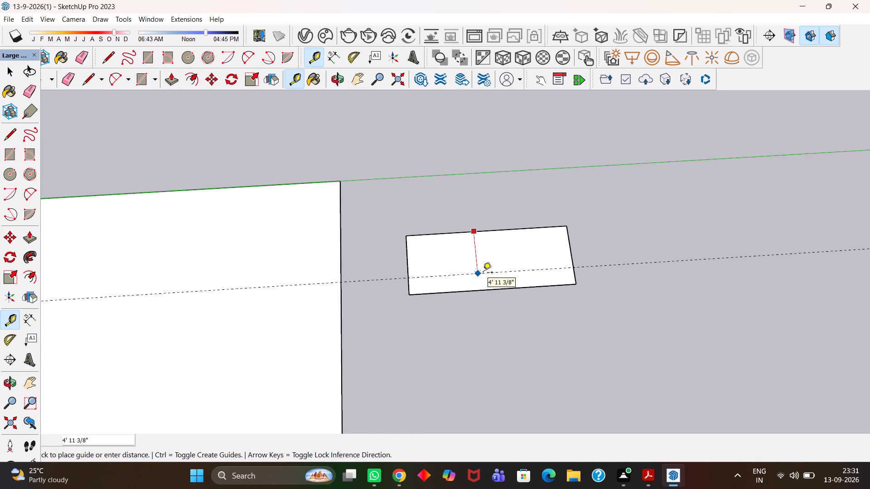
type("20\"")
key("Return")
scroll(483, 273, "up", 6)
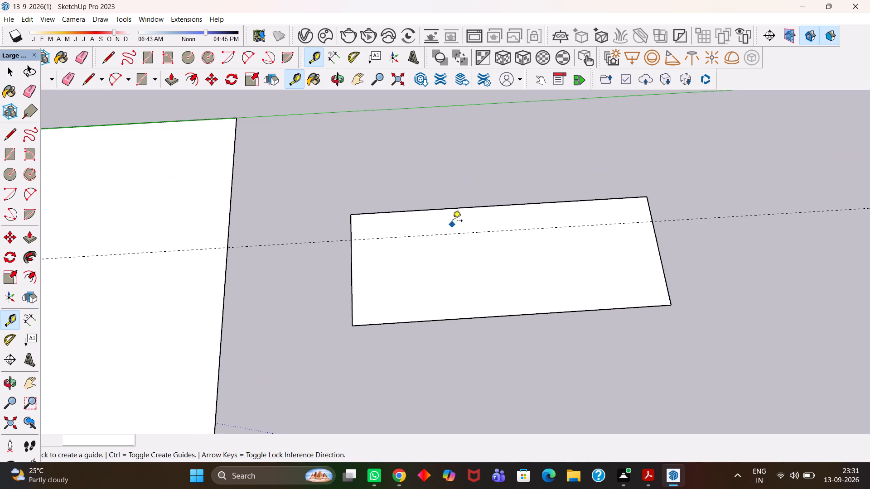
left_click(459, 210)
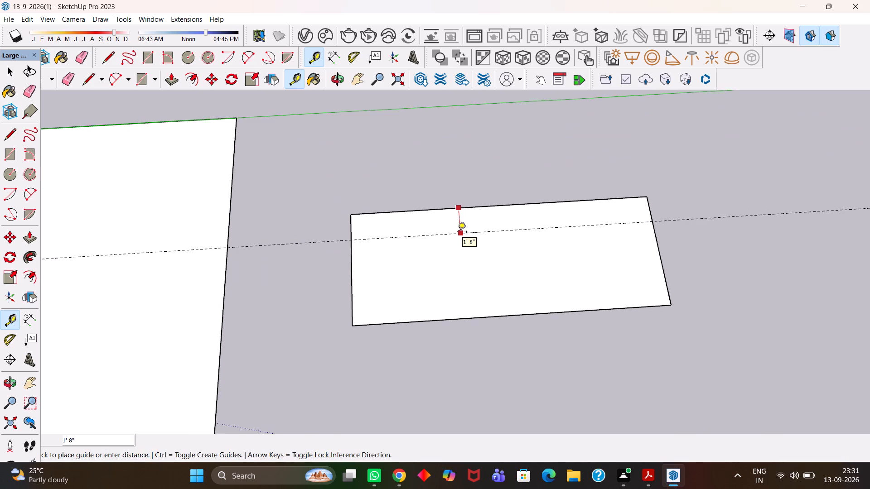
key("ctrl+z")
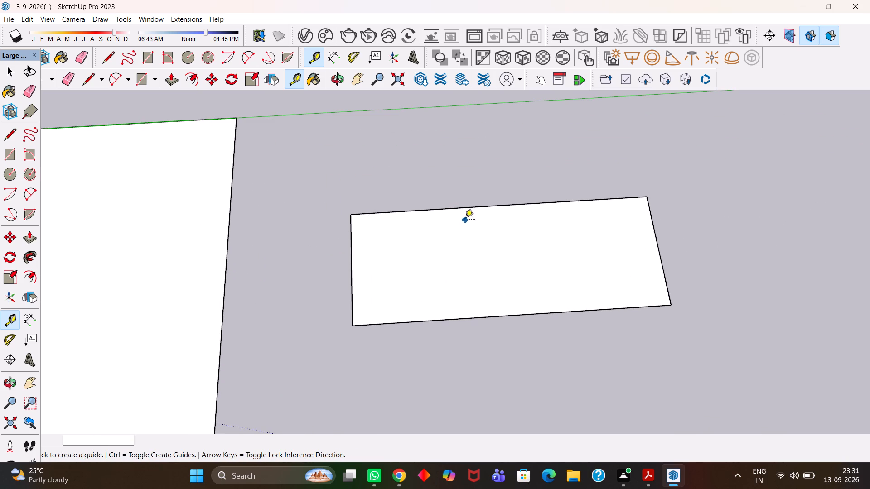
Place a guide 20" inside the rectangle from its long edge nearest the green axis.
left_click(465, 209)
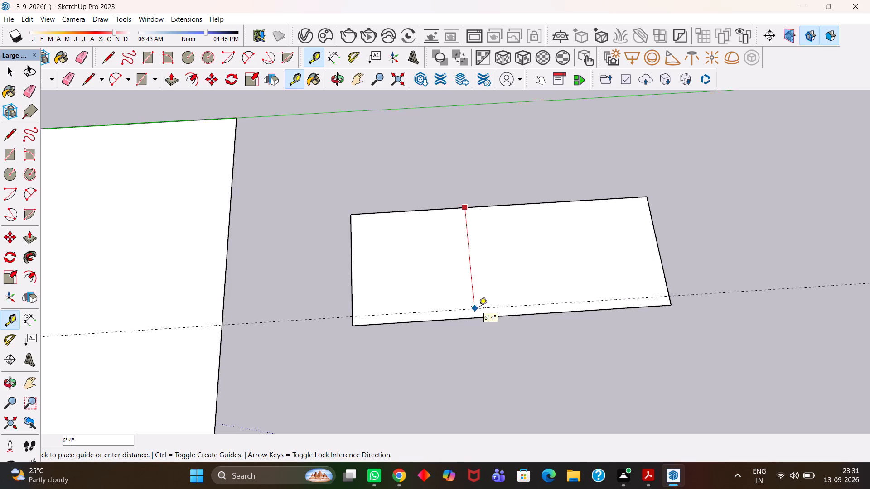
type("20\"")
key("Return")
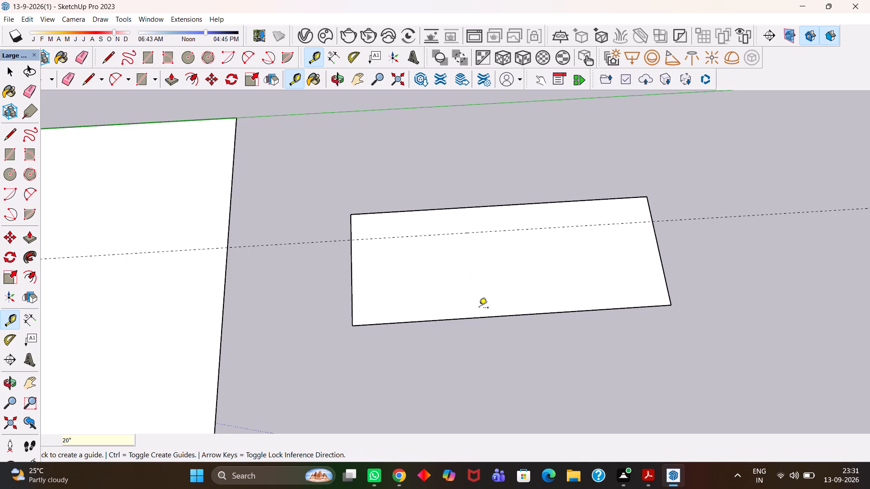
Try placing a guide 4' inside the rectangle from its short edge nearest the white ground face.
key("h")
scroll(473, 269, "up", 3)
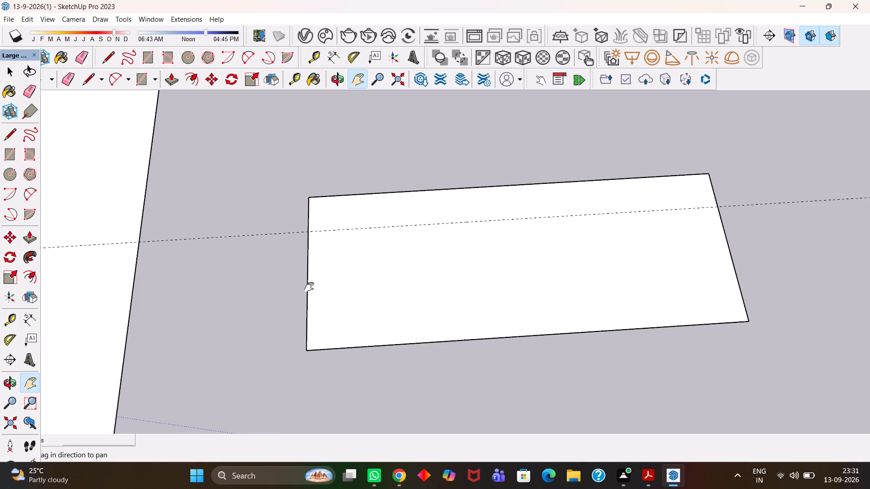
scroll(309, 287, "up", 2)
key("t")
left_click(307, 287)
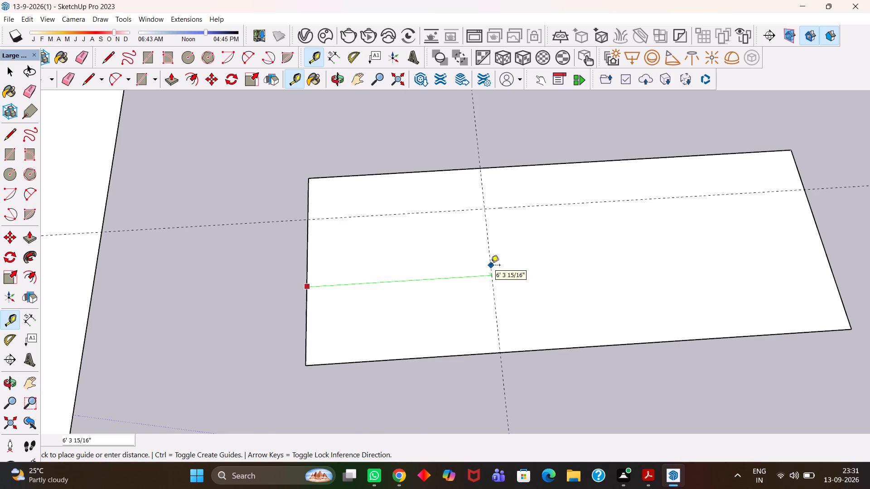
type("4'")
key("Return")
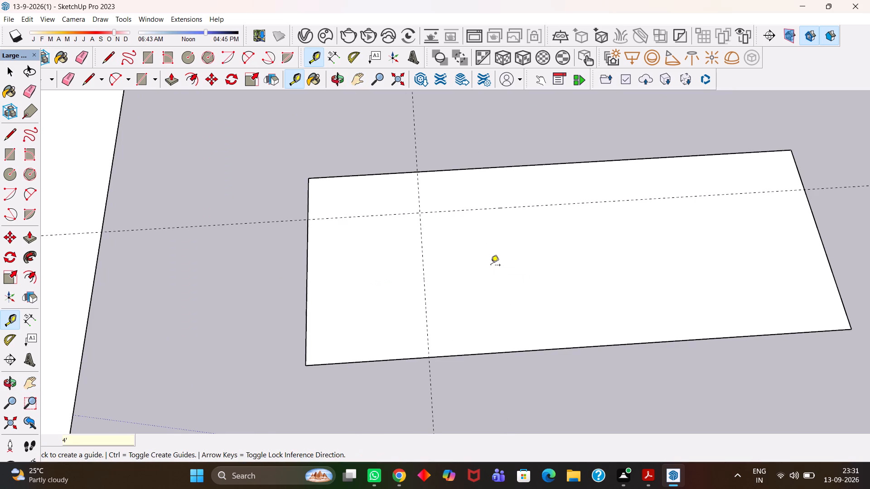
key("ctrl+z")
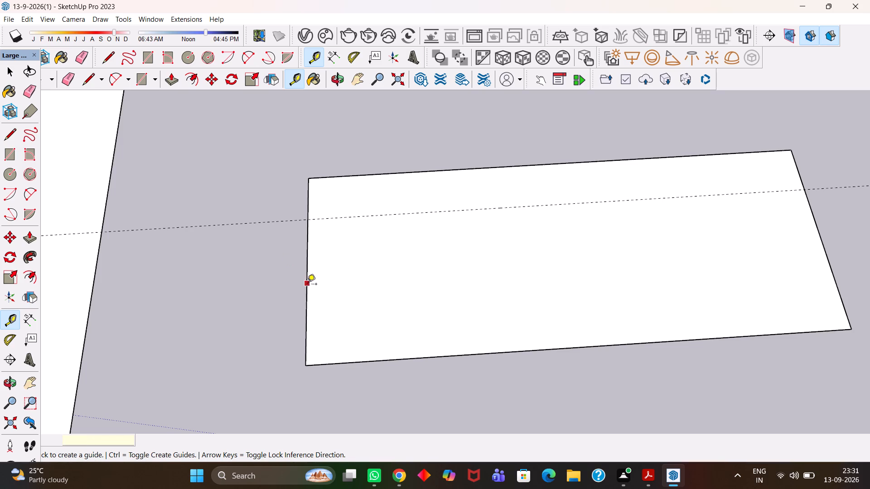
Place a guide 4' inside the rectangle from its short edge nearest the white ground face.
left_click(306, 285)
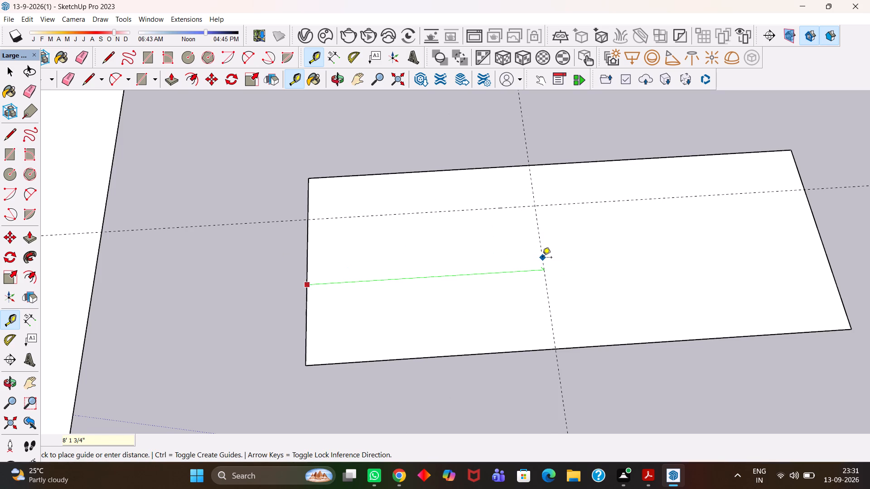
type("4'")
key("Return")
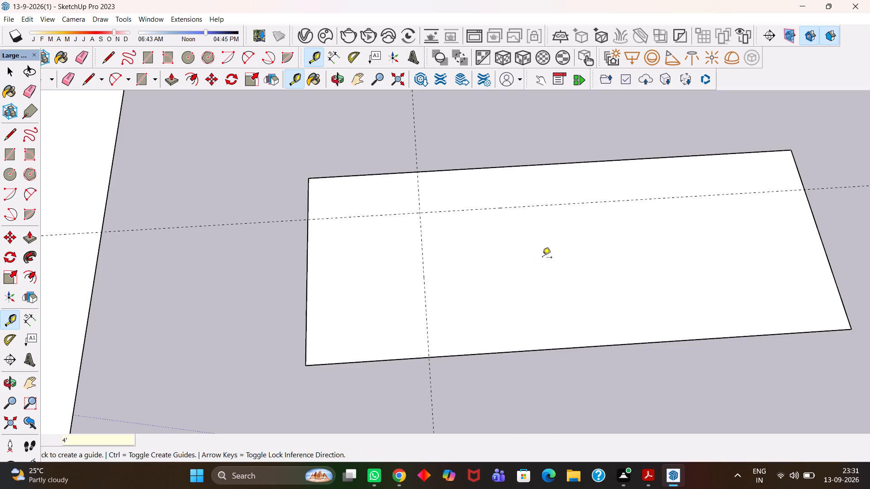
Draw a 4' by 20" rectangle from the large rectangle's corner to the intersection of the two guides.
key("h")
left_click_drag(401, 198, 457, 226)
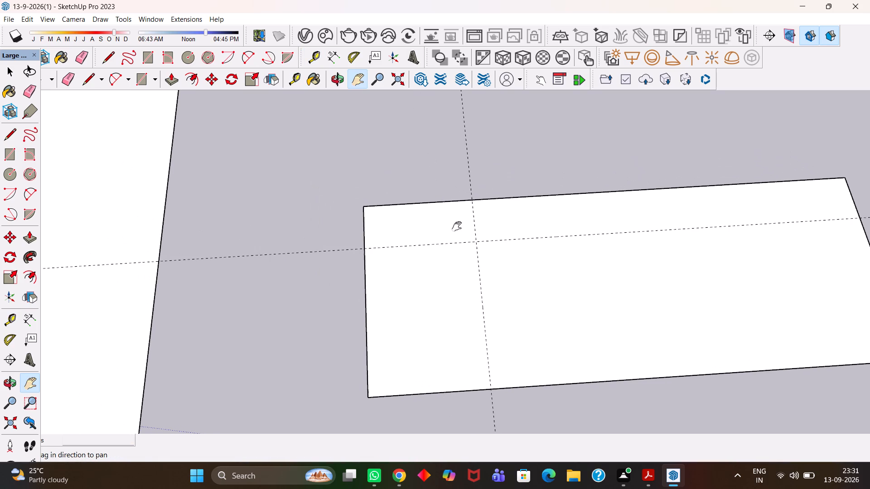
scroll(436, 236, "up", 3)
key("r")
left_click(336, 197)
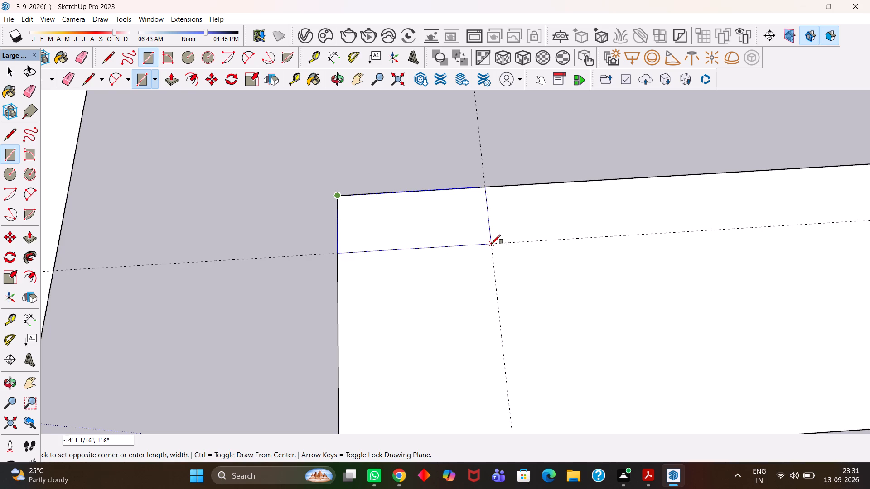
left_click(491, 244)
Erase both guides and the surplus edges of the large rectangle, keeping only the small rectangle.
scroll(491, 244, "down", 9)
key("e")
left_click_drag(570, 195, 413, 321)
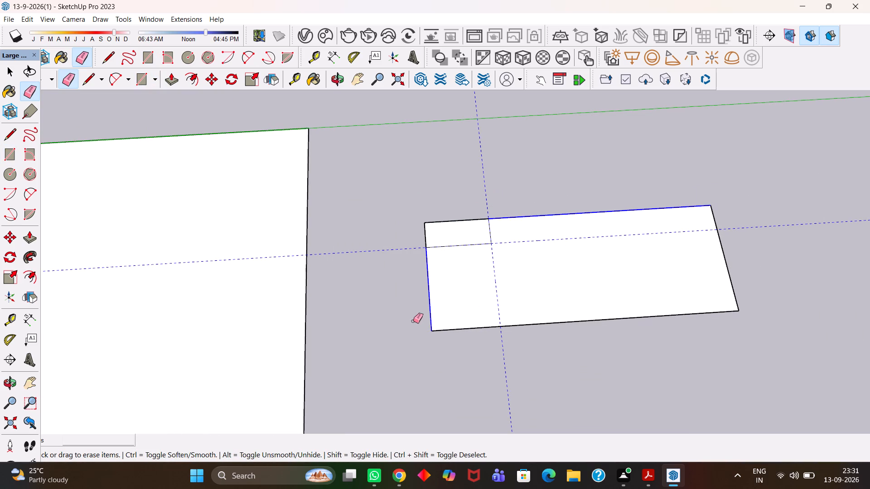
left_click_drag(413, 321, 630, 330)
Push/Pull the small rectangle up 30" into a box.
scroll(474, 259, "up", 6)
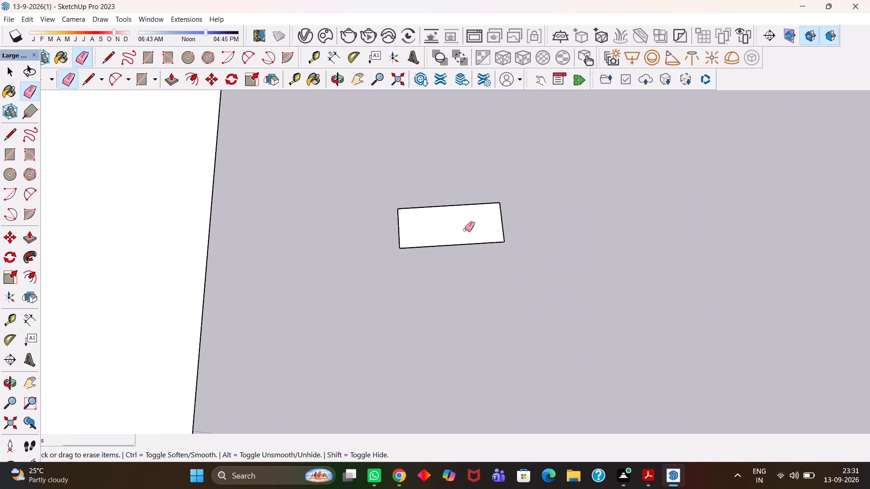
scroll(465, 230, "up", 3)
scroll(463, 232, "down", 2)
key("space")
left_click(463, 227)
scroll(463, 227, "up", 2)
key("p")
left_click(463, 227)
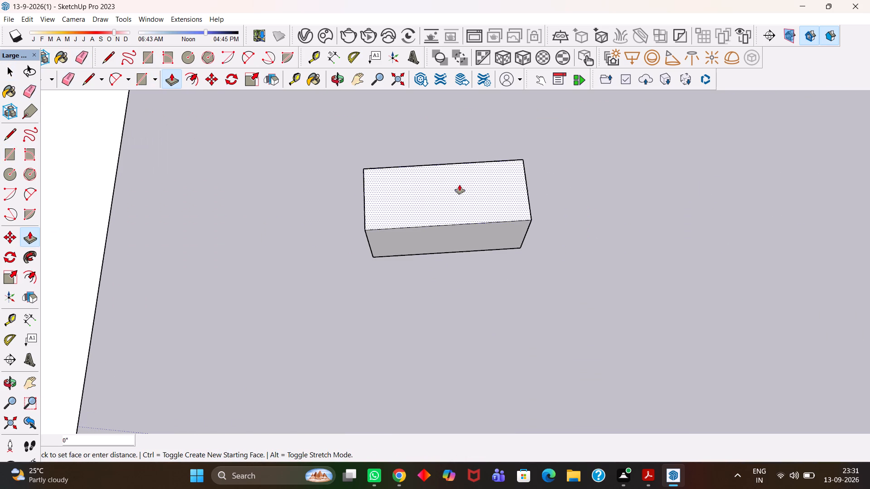
type("30\"")
key("Return")
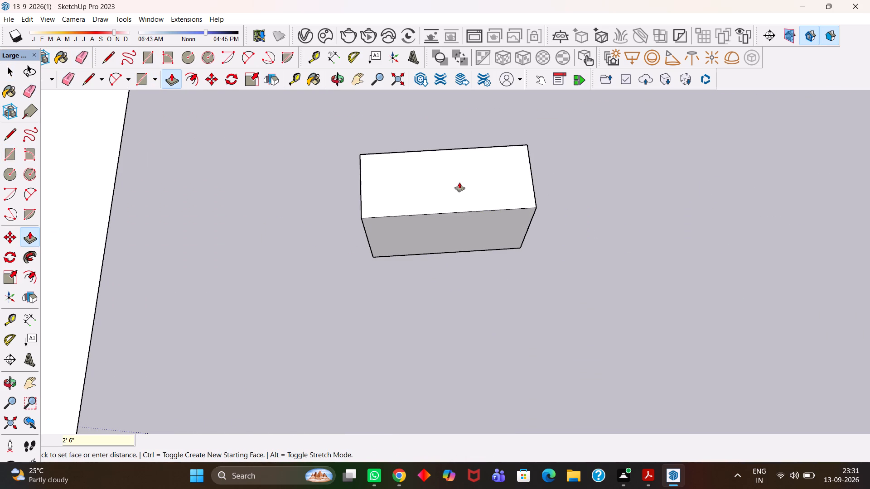
Offset the edges of the box's long front face 1" inward.
scroll(445, 273, "up", 4)
middle_click_drag(421, 243, 419, 239)
scroll(419, 239, "down", 3)
key("h")
middle_click_drag(419, 253, 425, 229)
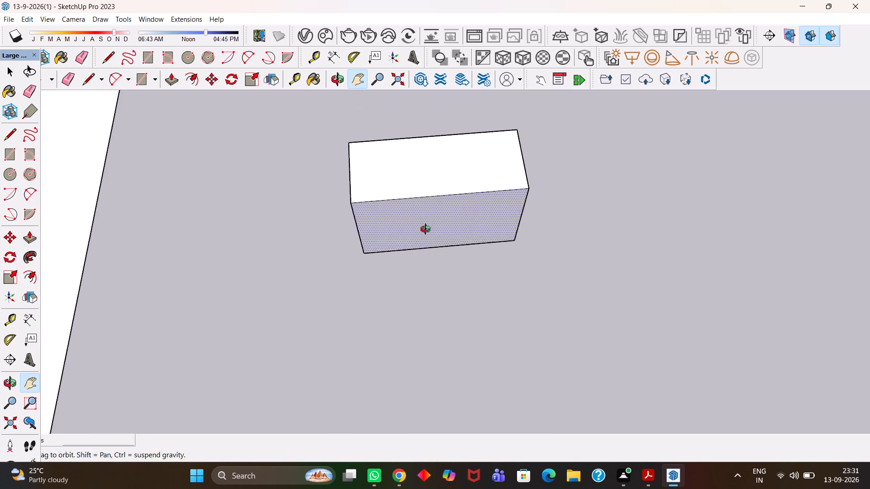
middle_click_drag(425, 229, 425, 223)
scroll(425, 223, "up", 4)
key("h")
left_click_drag(424, 230, 449, 303)
middle_click_drag(472, 221, 496, 200)
middle_click_drag(415, 264, 419, 232)
middle_click_drag(398, 249, 377, 234)
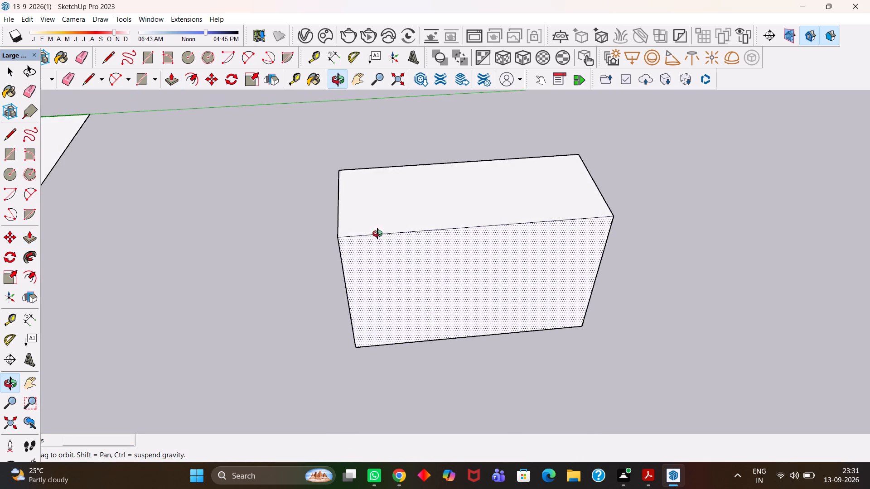
middle_click_drag(377, 234, 377, 234)
key("h")
left_click_drag(390, 298, 443, 267)
middle_click(432, 287)
scroll(430, 287, "up", 1)
key("space")
left_click(448, 263)
key("f")
left_click_drag(470, 251, 466, 264)
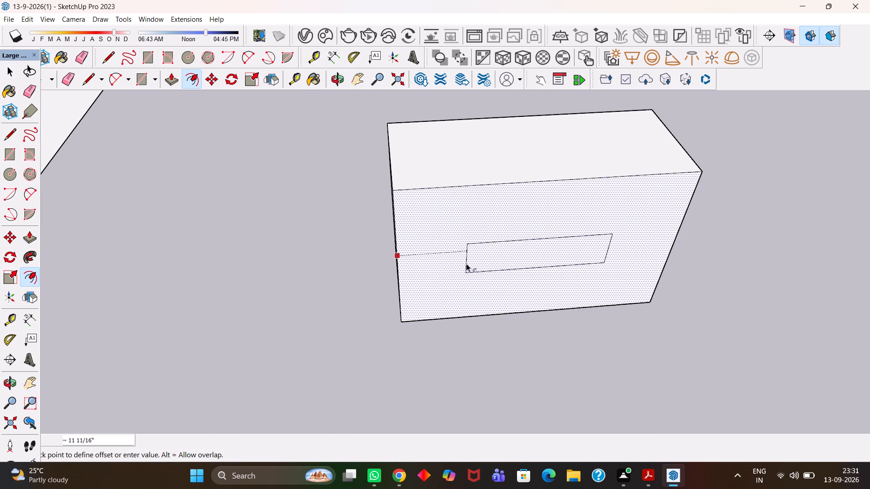
left_click_drag(466, 264, 447, 238)
type("1\"")
key("Return")
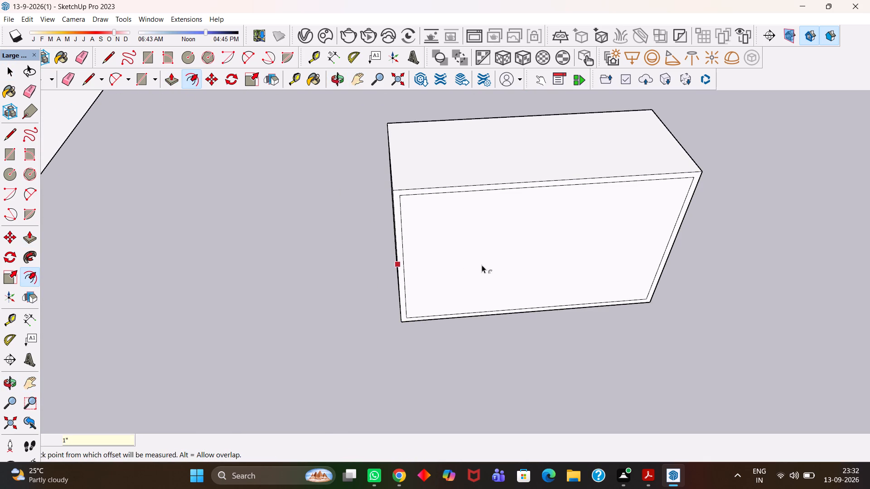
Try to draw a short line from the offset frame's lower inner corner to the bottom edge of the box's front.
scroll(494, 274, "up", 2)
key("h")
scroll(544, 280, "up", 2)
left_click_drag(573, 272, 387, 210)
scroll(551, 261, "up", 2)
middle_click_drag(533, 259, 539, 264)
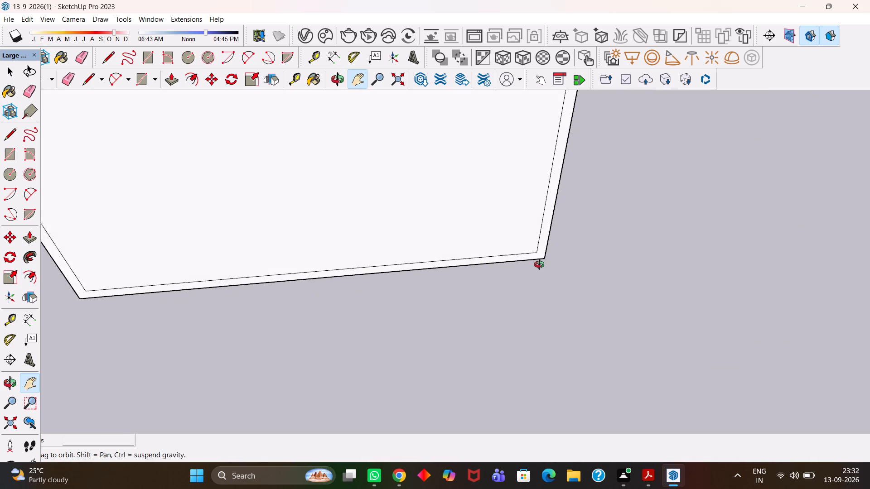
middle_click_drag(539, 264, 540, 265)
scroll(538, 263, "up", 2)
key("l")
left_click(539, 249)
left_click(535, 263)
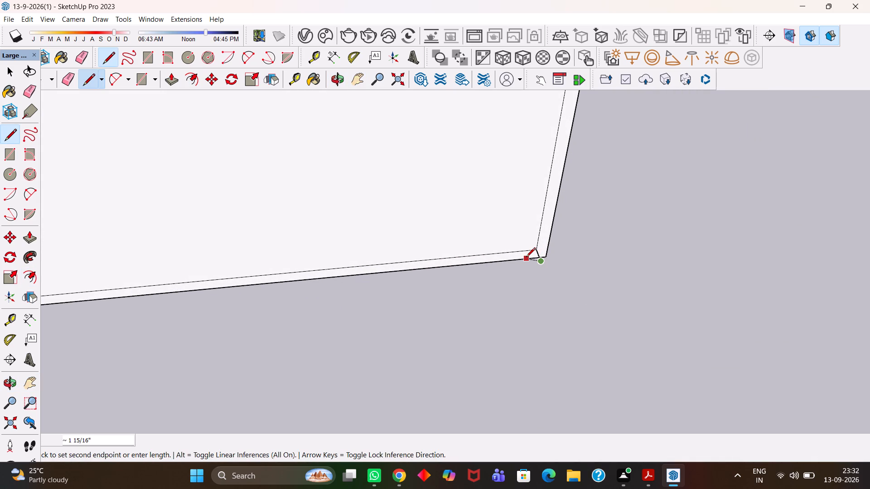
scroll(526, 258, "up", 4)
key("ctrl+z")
Place a guide along the offset's inner vertical edge and draw a line from its lower corner straight down to the bottom edge.
scroll(526, 258, "up", 5, "ctrl")
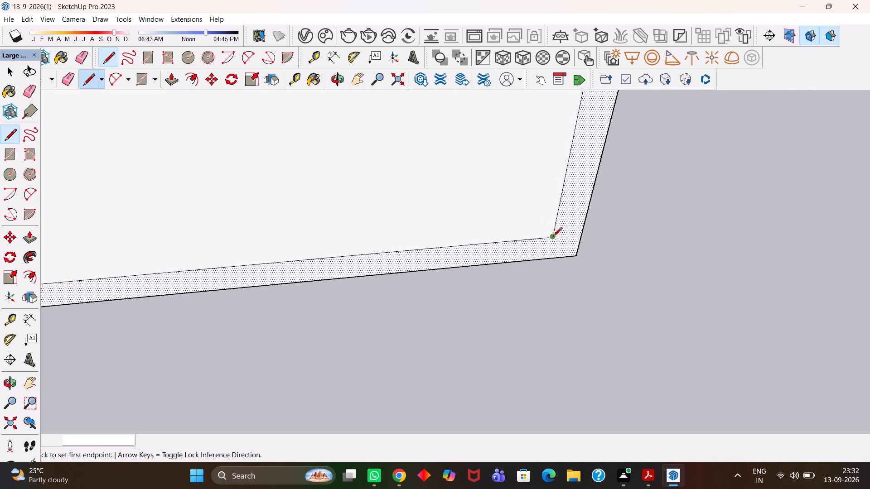
key("t")
double_click(558, 210)
scroll(549, 247, "up", 4)
key("l")
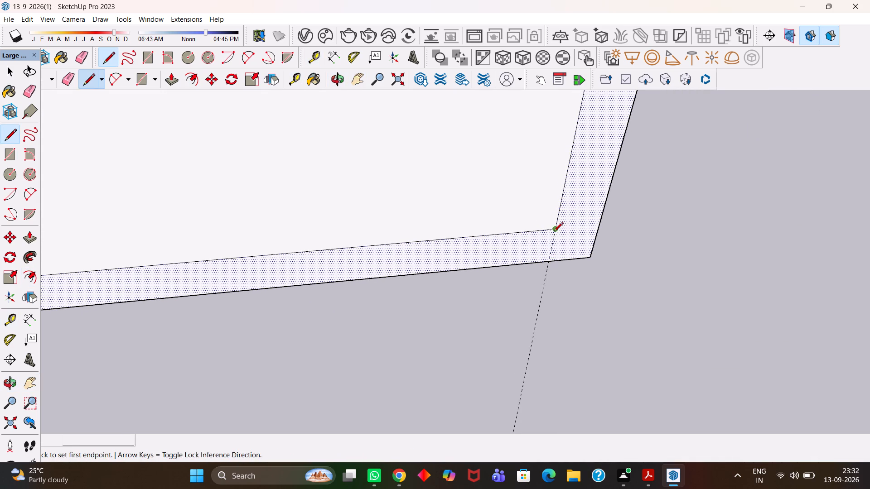
left_click(554, 232)
left_click(551, 259)
Draw a line from the offset's opposite lower corner straight down to the bottom edge of the front face.
scroll(551, 259, "down", 5)
key("h")
left_click_drag(415, 241, 585, 235)
left_click_drag(309, 225, 556, 208)
scroll(541, 217, "down", 10)
left_click_drag(328, 194, 543, 194)
scroll(419, 265, "up", 2)
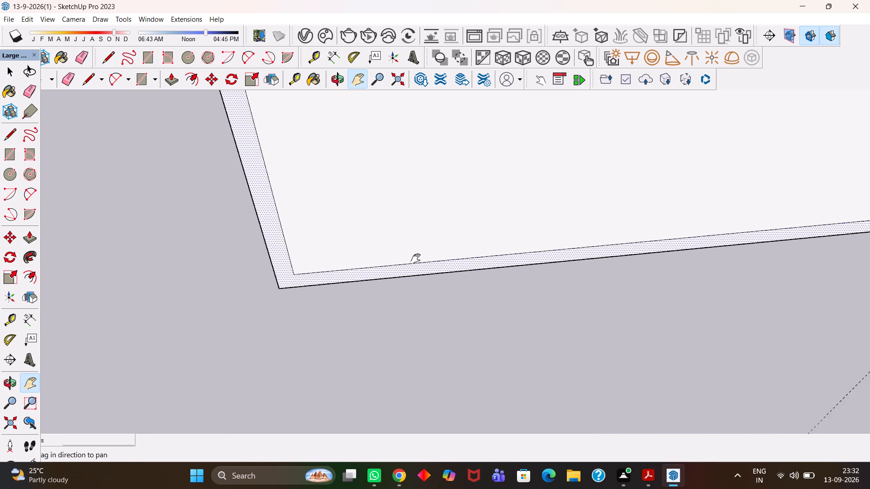
scroll(416, 259, "up", 1)
left_click_drag(352, 256, 465, 251)
scroll(395, 275, "up", 3)
key("l")
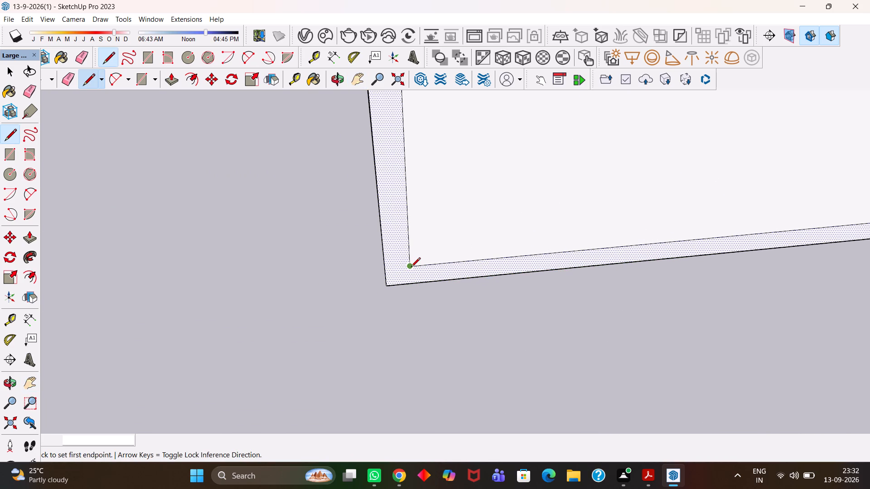
left_click(412, 268)
left_click(410, 282)
Erase the bottom strip's edges between the two short lines so the frame is open at the bottom.
scroll(410, 282, "down", 4)
key("r")
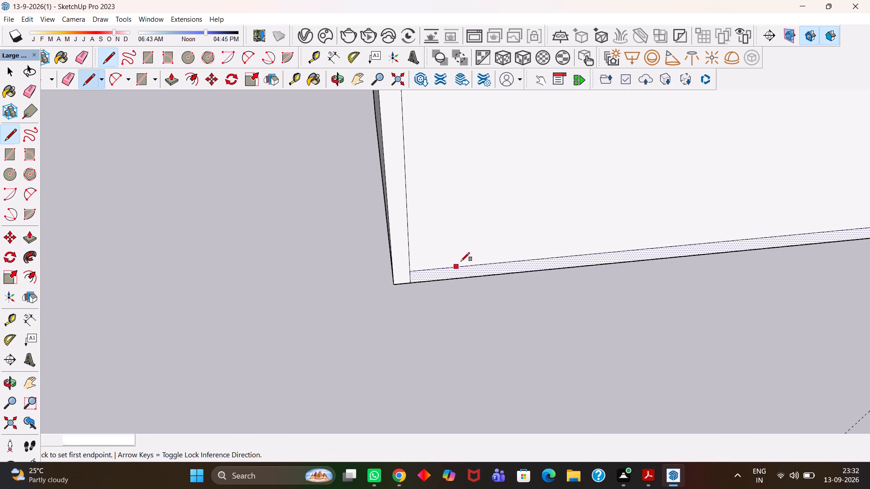
key("e")
left_click_drag(479, 256, 467, 274)
scroll(458, 276, "down", 10)
key("h")
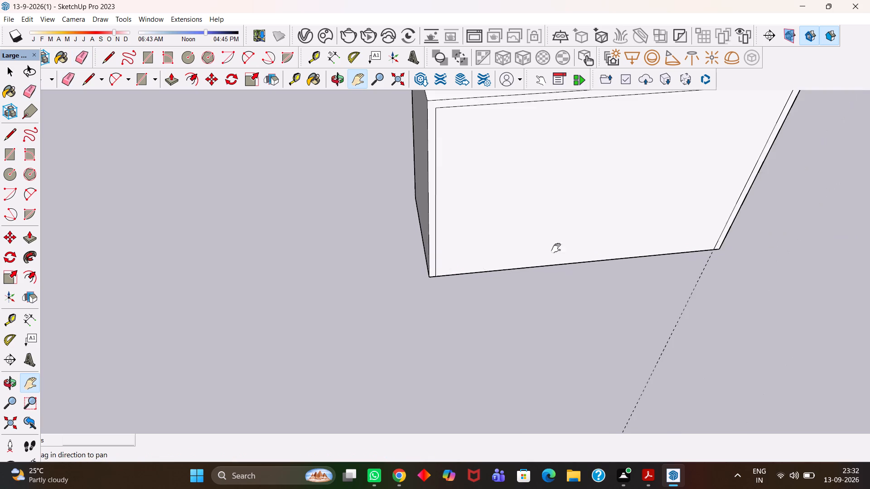
left_click_drag(567, 234, 462, 281)
scroll(465, 278, "down", 6)
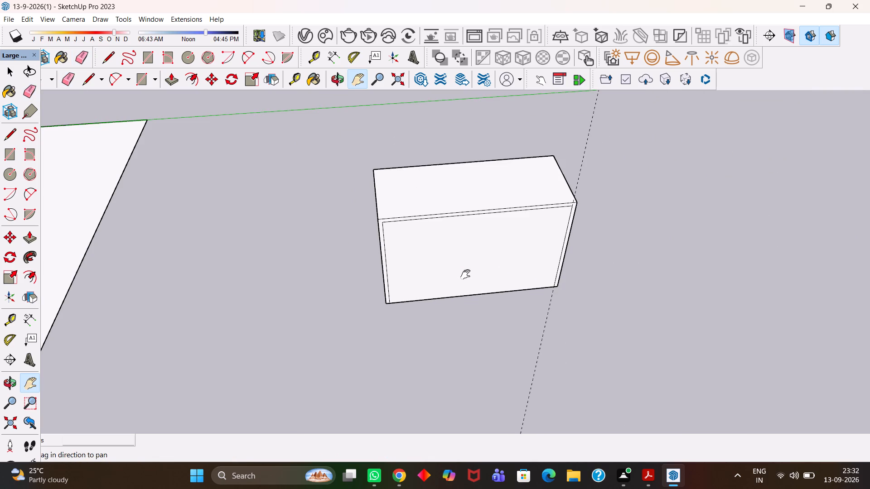
Push/Pull the inner front panel back through the box's full depth, pausing to adjust the screen brightness.
scroll(453, 274, "down", 3)
middle_click_drag(451, 259, 451, 244)
scroll(451, 244, "up", 3)
key("space")
left_click(454, 263)
middle_click_drag(454, 266, 420, 217)
scroll(420, 217, "up", 2)
key("p")
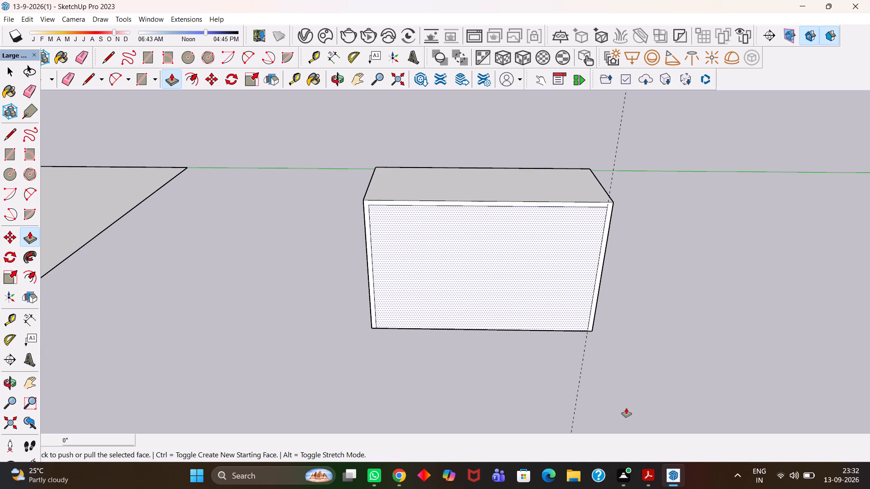
left_click(778, 475)
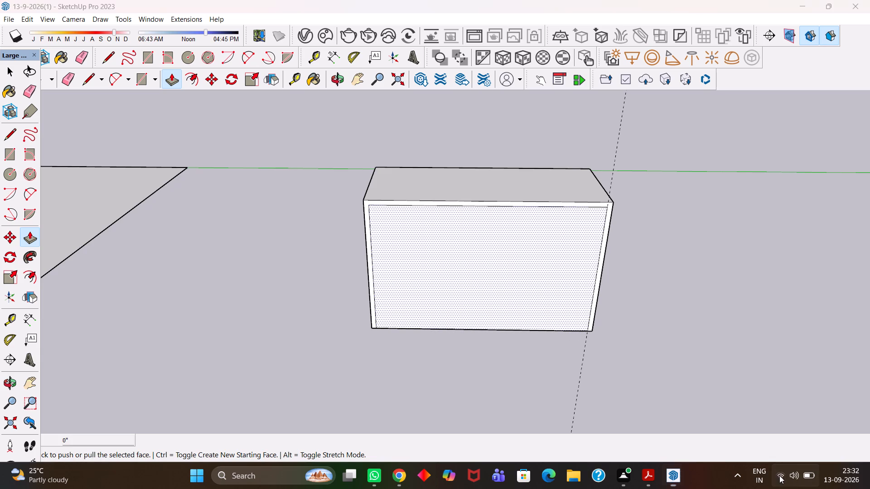
left_click(717, 376)
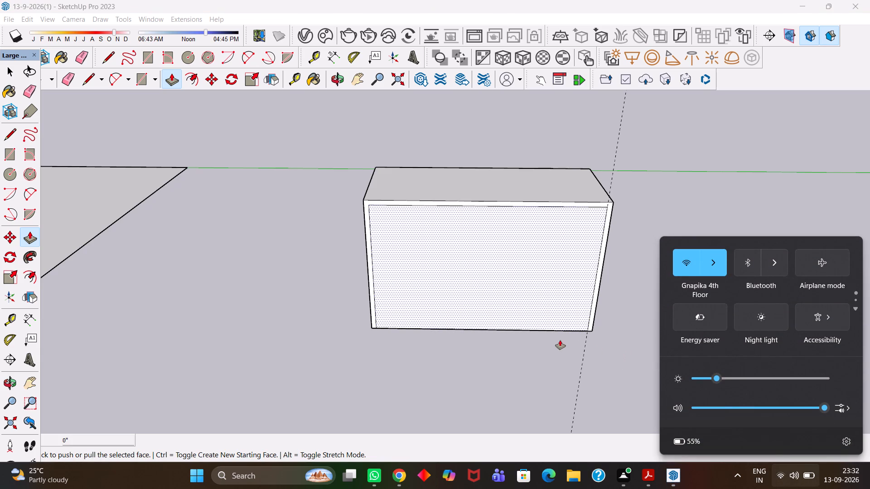
left_click(560, 340)
left_click(509, 257)
scroll(497, 255, "down", 3)
scroll(553, 225, "up", 2)
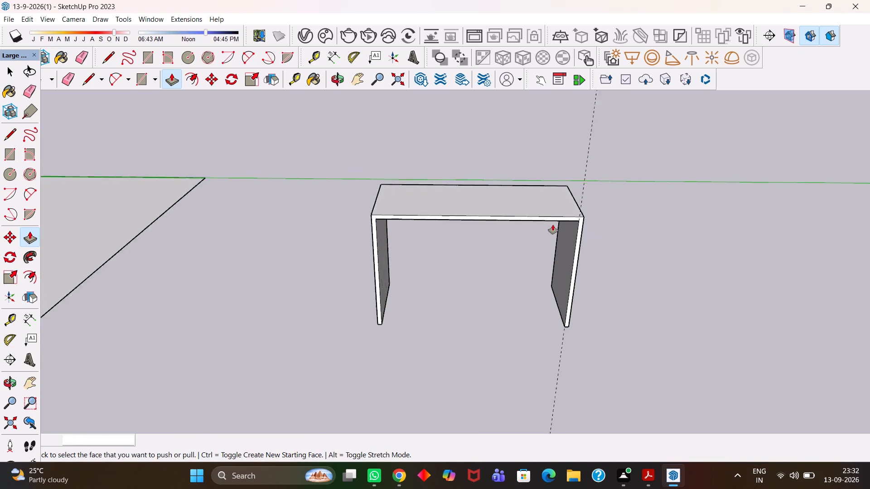
Place a guide on the tabletop 3" in from the short side edge nearest the existing vertical guide.
scroll(553, 225, "up", 6)
middle_click_drag(567, 251, 567, 255)
middle_click_drag(578, 217, 573, 221)
scroll(578, 217, "up", 3)
key("h")
left_click_drag(573, 213, 517, 270)
middle_click_drag(498, 251, 504, 305)
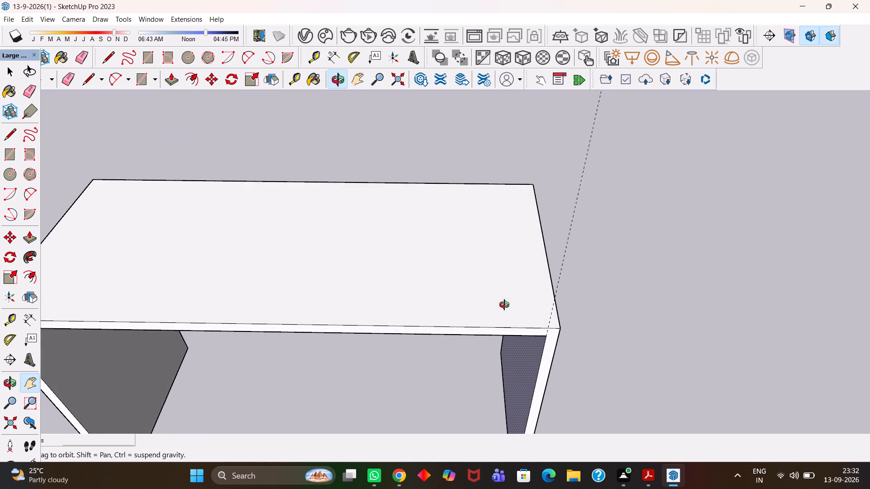
middle_click_drag(504, 305, 509, 306)
scroll(509, 306, "down", 2)
left_click_drag(509, 300, 500, 236)
middle_click_drag(501, 247, 514, 275)
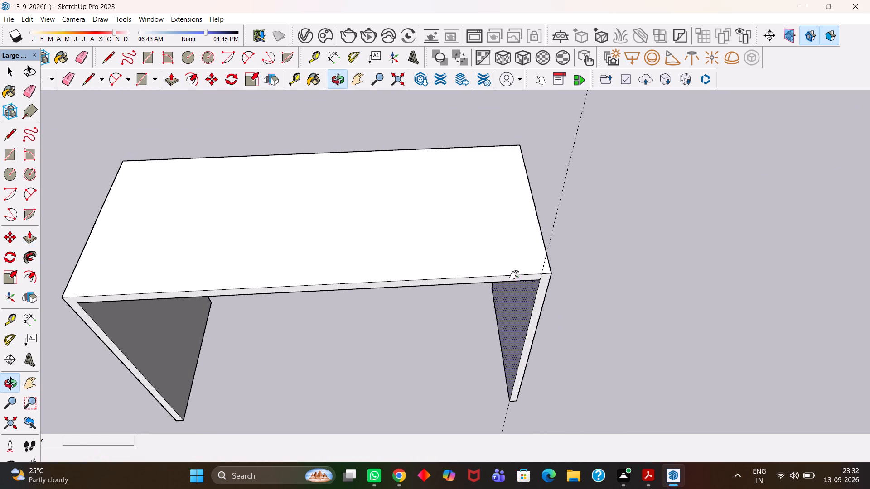
key("t")
left_click(546, 253)
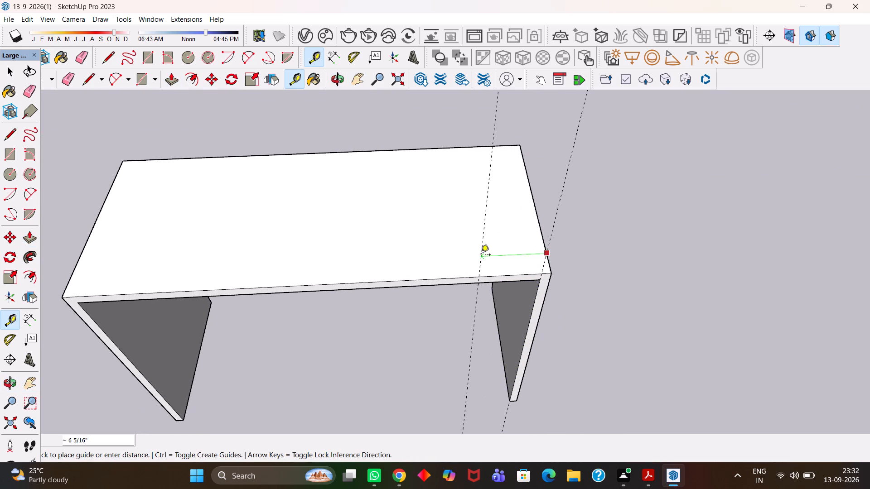
key("space")
key("t")
left_click(540, 219)
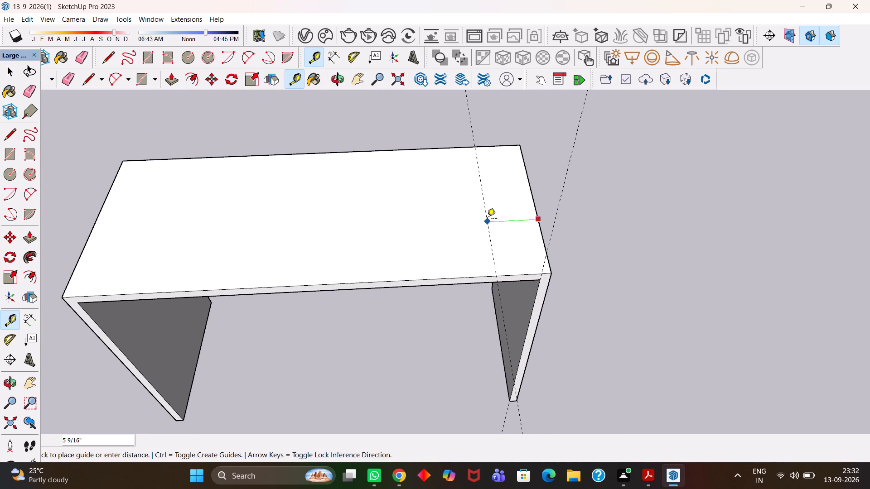
type("3\"")
key("Return")
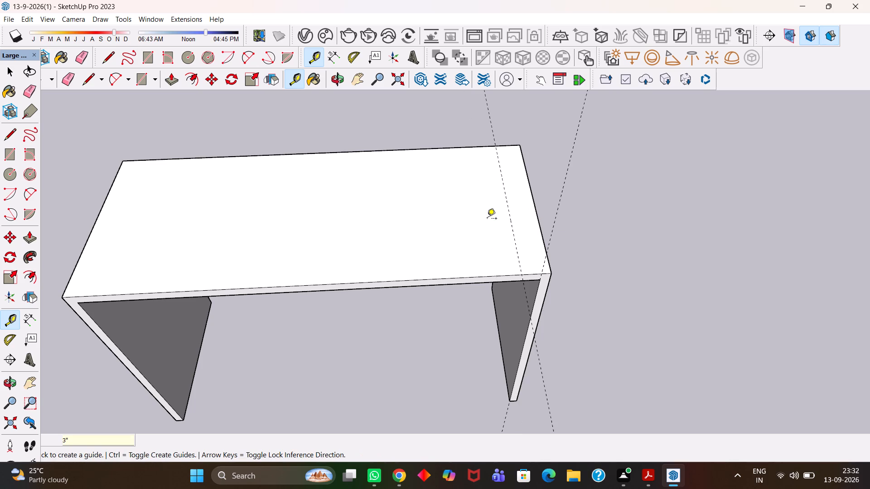
Place a guide on the tabletop 3" in from the long front edge.
left_click(488, 278)
type("3\"")
key("Return")
Draw a tangent 2-point arc across the tabletop's front corner between the points where the 3" guides meet its edges.
scroll(550, 251, "up", 6)
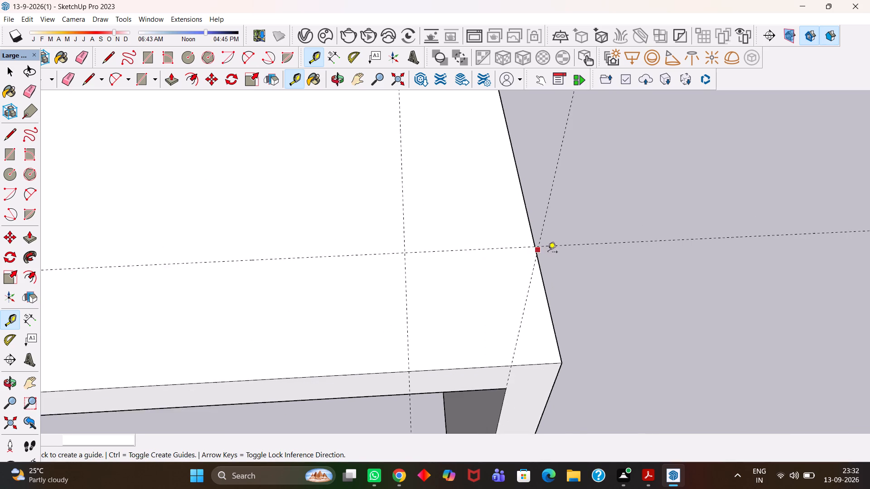
scroll(548, 253, "up", 3)
key("a")
scroll(528, 264, "down", 8)
key("a")
key("a")
left_click(390, 369)
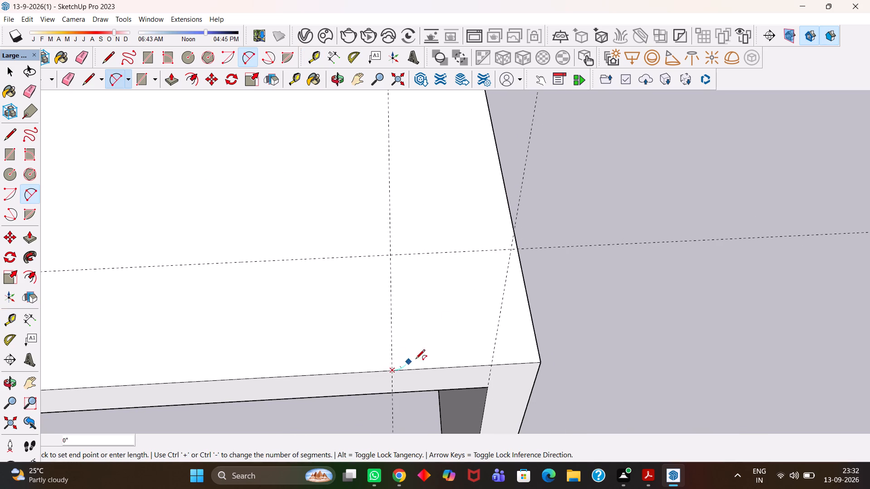
double_click(516, 250)
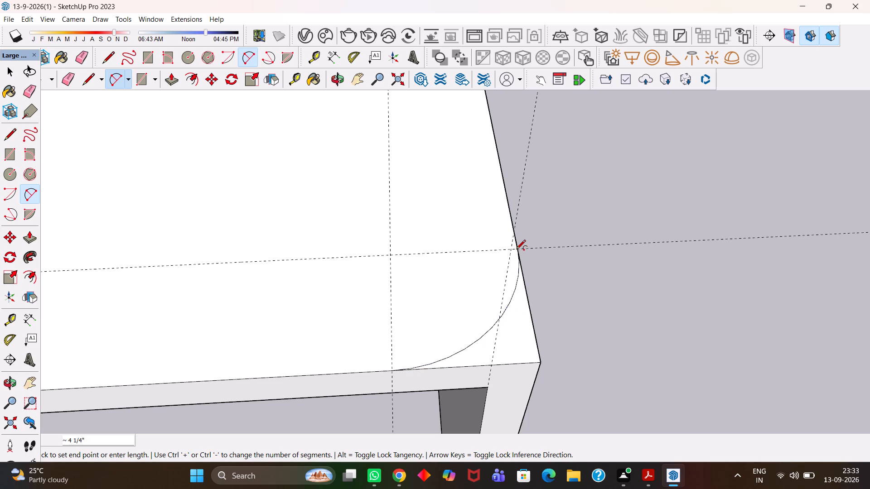
Push/Pull the corner piece outside the arc down 1" to round the tabletop's corner.
key("h")
scroll(515, 251, "down", 5)
left_click_drag(491, 265, 493, 209)
scroll(488, 215, "down", 5)
key("space")
left_click(510, 236)
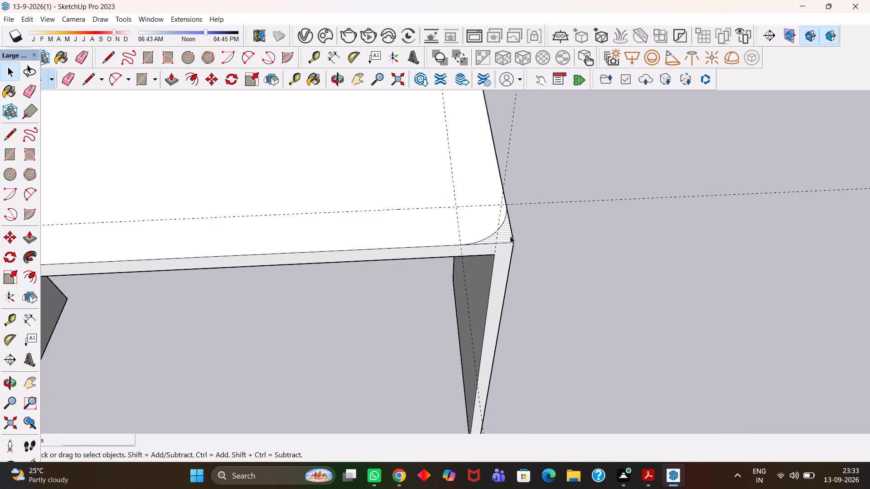
key("p")
left_click(510, 236)
left_click_drag(500, 322, 504, 321)
scroll(503, 254, "up", 1)
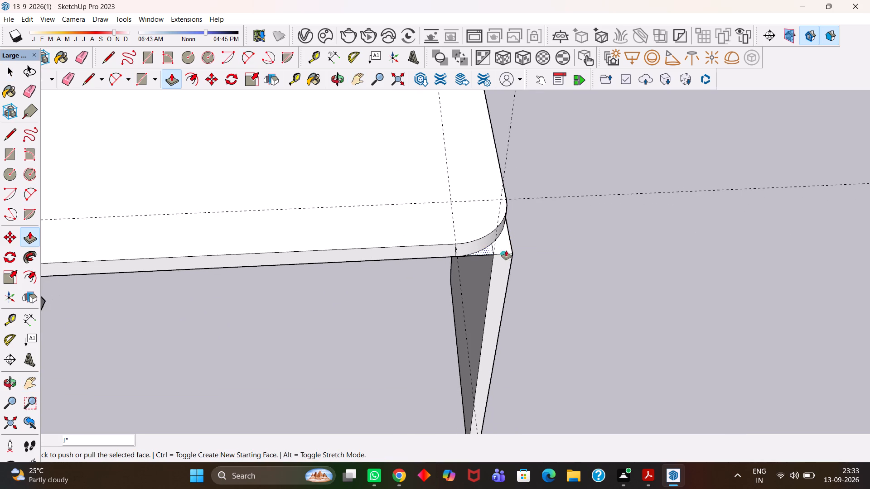
left_click_drag(506, 250, 502, 255)
Push/Pull the remaining corner face on the leg below the arc down 2' 5" to its bottom end.
scroll(503, 311, "down", 15)
key("h")
left_click_drag(493, 284, 527, 232)
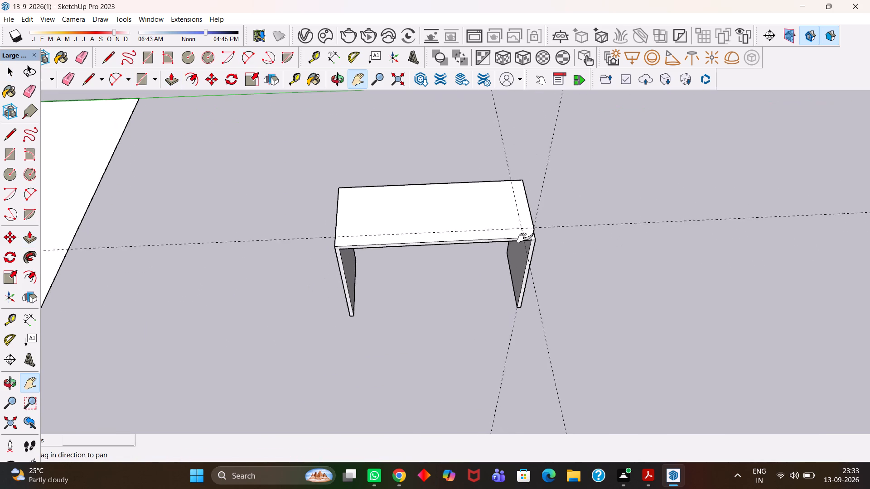
scroll(522, 238, "up", 12)
middle_click_drag(530, 271, 503, 267)
key("space")
left_click(533, 204)
key("p")
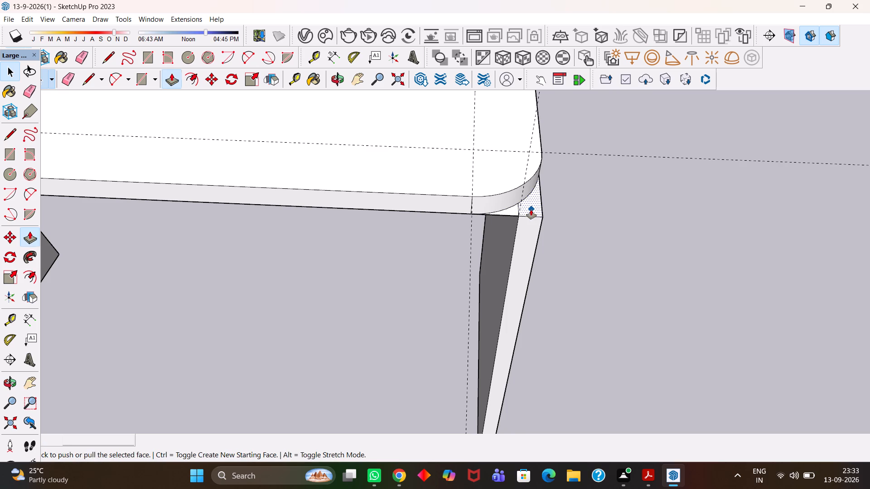
left_click(531, 210)
scroll(506, 315, "down", 5)
key("h")
left_click_drag(507, 327, 490, 235)
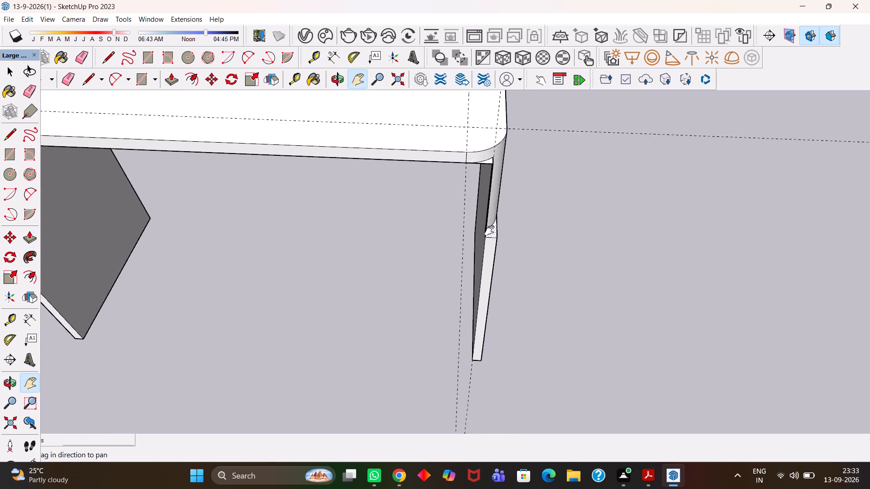
scroll(488, 232, "down", 5)
key("Escape")
left_click(479, 322)
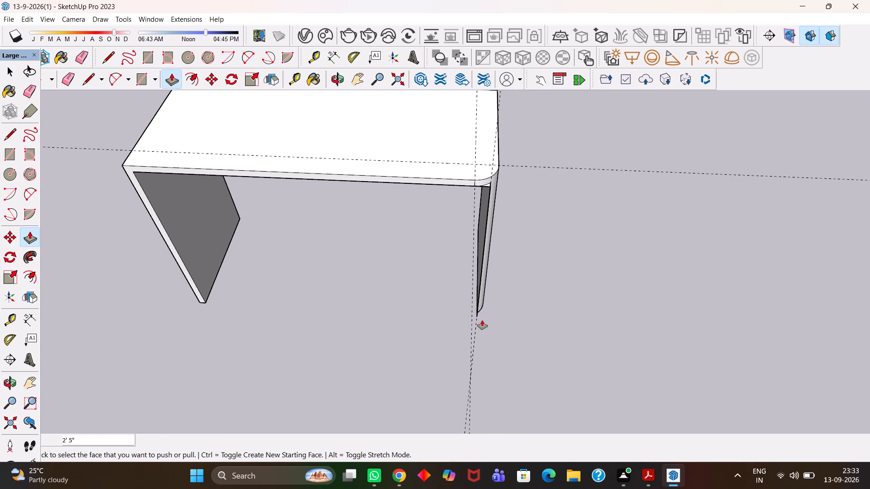
Erase the leftover sliver edges at the foot of the rounded leg and the vertical guide there.
scroll(475, 267, "up", 6)
middle_click_drag(464, 325, 333, 259)
scroll(356, 256, "up", 1)
scroll(383, 310, "up", 1)
scroll(389, 316, "down", 1)
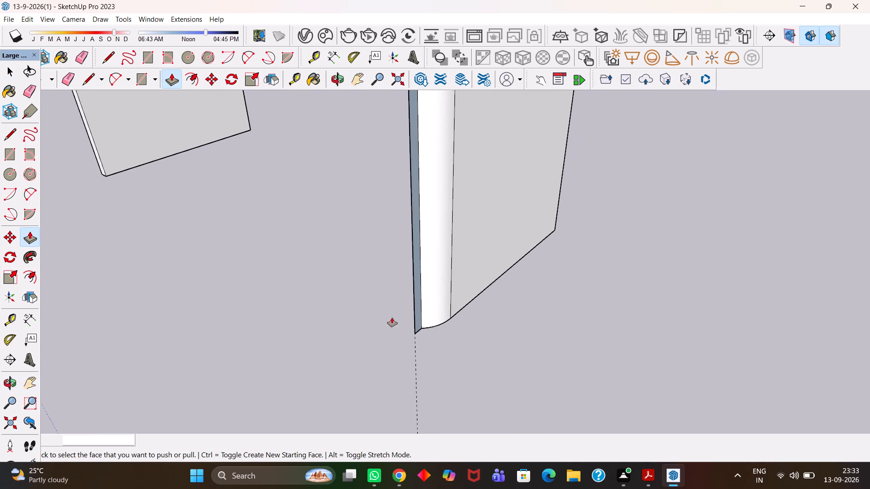
key("v")
left_click(418, 315)
key("e")
left_click_drag(418, 315, 411, 309)
left_click_drag(413, 326, 416, 338)
Erase the two remaining 3" guides crossing the tabletop.
scroll(393, 310, "down", 11)
middle_click_drag(425, 306, 460, 314)
scroll(425, 306, "up", 1)
middle_click_drag(357, 200, 456, 248)
scroll(457, 247, "up", 2)
scroll(454, 250, "down", 4)
key("h")
left_click_drag(358, 211, 394, 239)
left_click_drag(348, 202, 446, 219)
key("space")
double_click(593, 196)
scroll(593, 196, "down", 5)
key("e")
left_click_drag(573, 175, 643, 272)
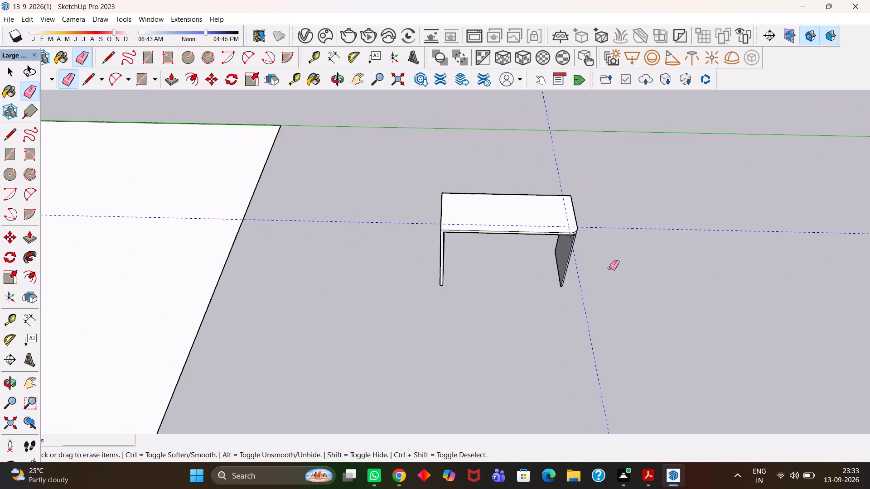
Examine the table's shape and its rounded front corner and leg from several angles.
scroll(545, 249, "up", 7)
middle_click_drag(542, 241, 483, 230)
middle_click_drag(503, 270, 525, 307)
scroll(532, 317, "down", 8)
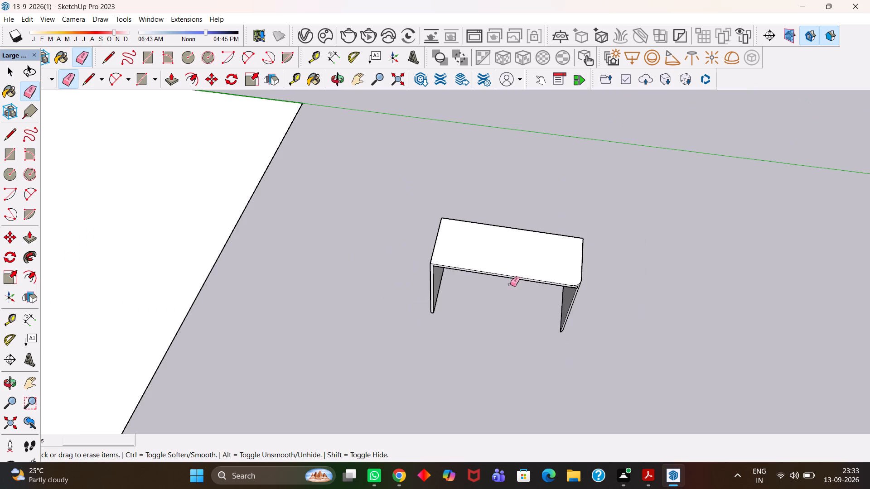
scroll(525, 299, "up", 5)
scroll(533, 273, "down", 4)
scroll(531, 268, "up", 4)
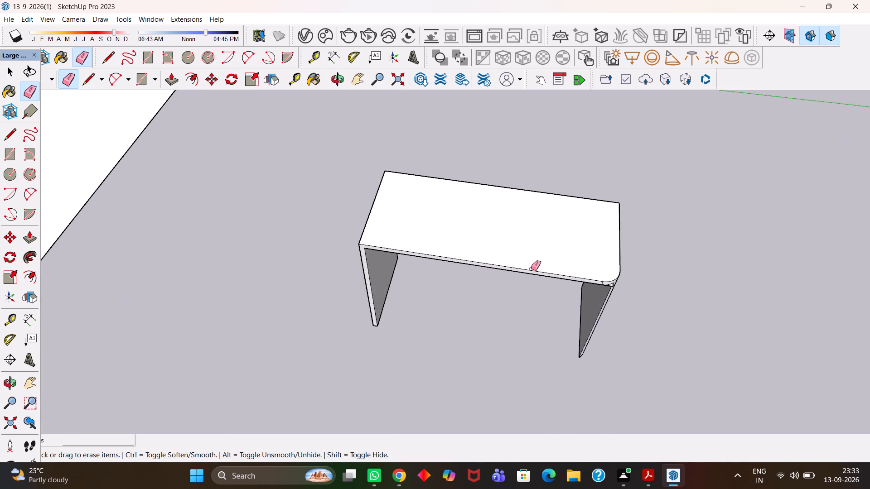
scroll(531, 268, "down", 5)
scroll(531, 280, "up", 2)
Save the model.
key("ctrl+s")
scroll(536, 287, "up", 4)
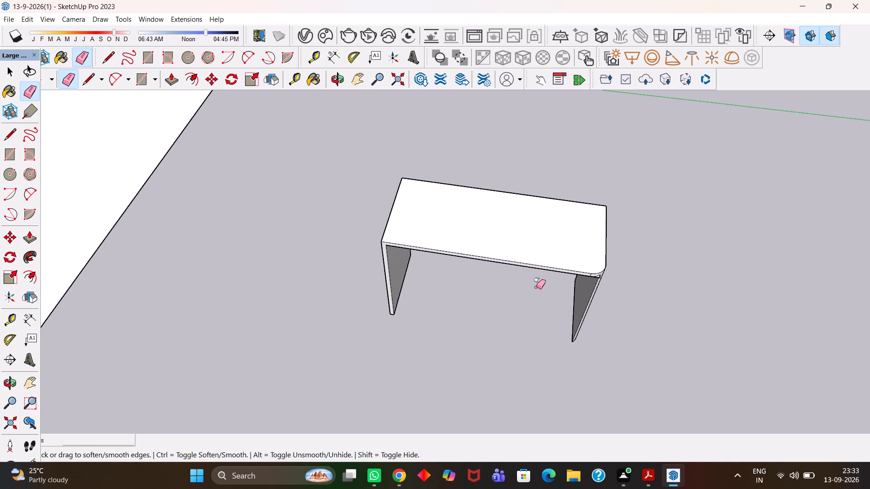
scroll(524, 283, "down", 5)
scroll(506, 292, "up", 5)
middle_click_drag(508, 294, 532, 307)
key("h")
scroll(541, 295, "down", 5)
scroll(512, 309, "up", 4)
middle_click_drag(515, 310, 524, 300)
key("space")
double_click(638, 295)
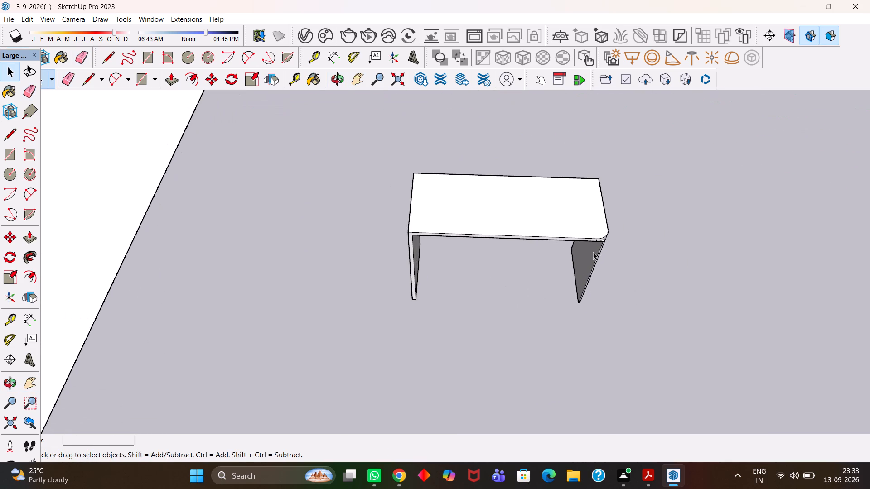
Select the whole table with all its connected geometry and make it a group.
left_click(540, 216)
triple_click(539, 217)
left_click(539, 217)
right_click(544, 210)
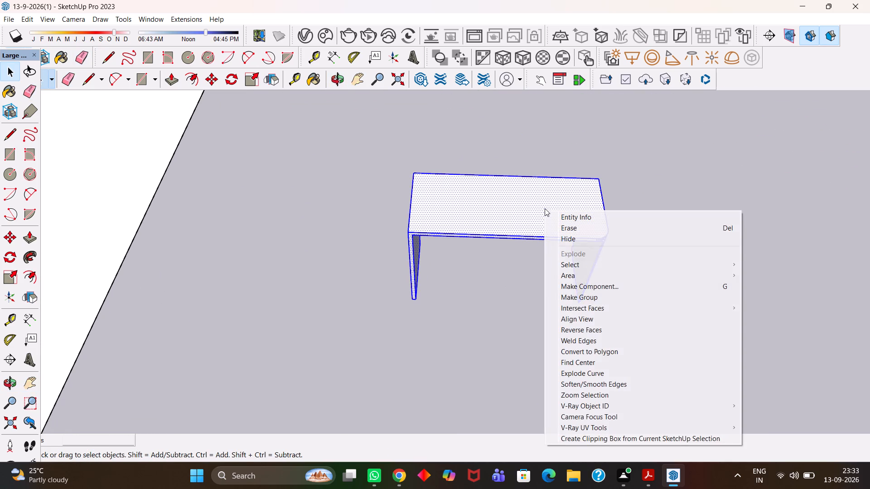
left_click(574, 300)
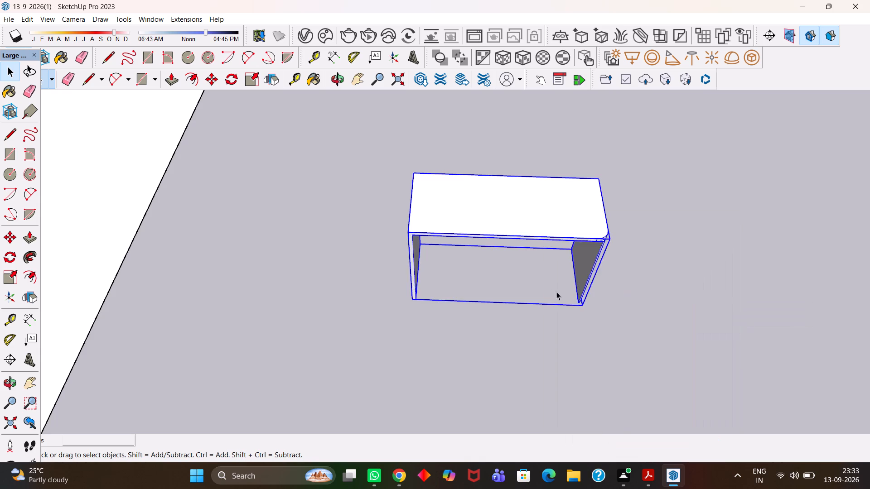
Move the table group about 60' 10" into the bedroom, onto the floor between the bed and the wall with the arched mirror.
scroll(542, 292, "down", 4)
key("m")
left_click(444, 298)
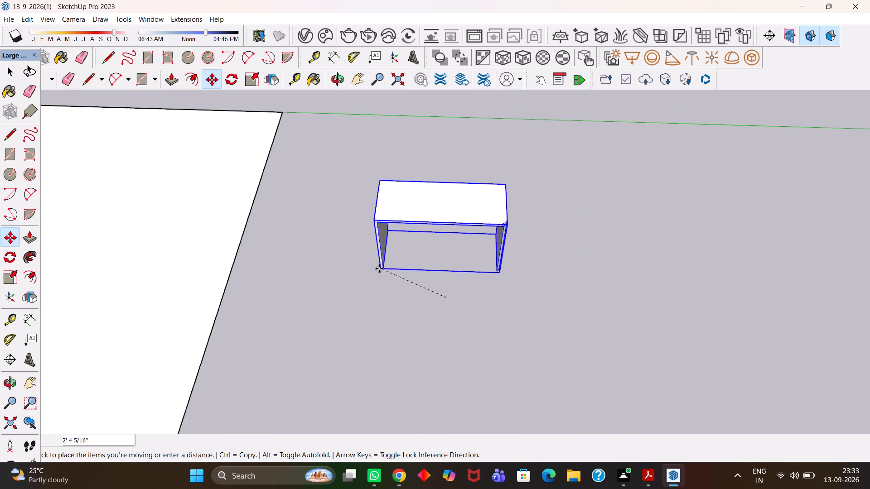
scroll(377, 268, "down", 6)
key("h")
left_click_drag(372, 258, 634, 248)
scroll(633, 248, "down", 10)
left_click_drag(446, 205, 567, 201)
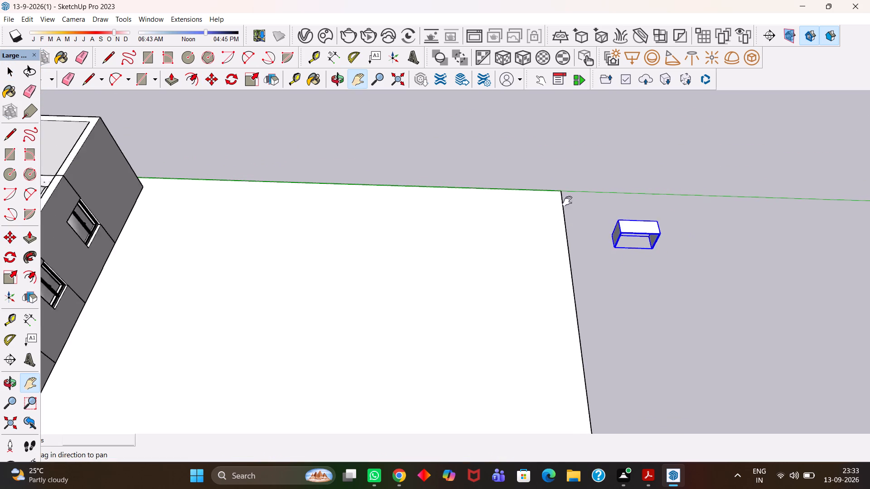
left_click_drag(567, 201, 661, 200)
scroll(591, 207, "down", 4)
left_click_drag(508, 203, 660, 254)
scroll(512, 240, "up", 9)
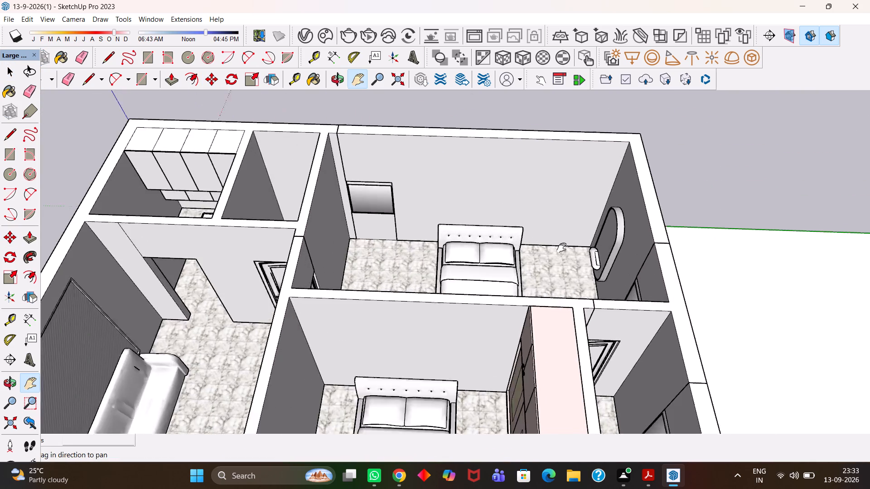
scroll(561, 248, "up", 6)
scroll(546, 282, "up", 1)
key("Escape")
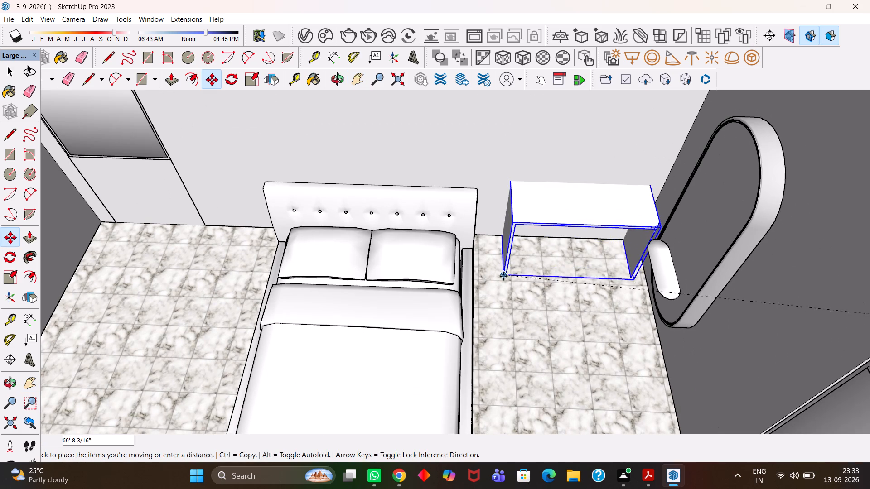
left_click(499, 278)
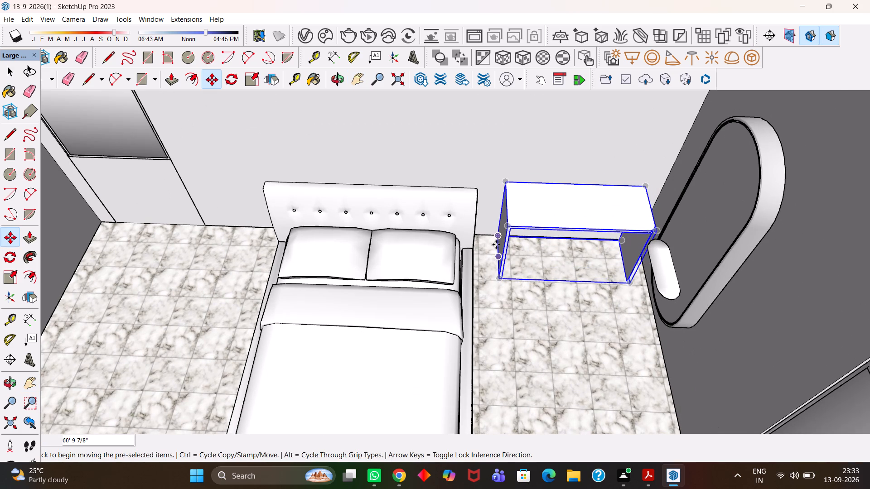
Examine the table's placement between the bed and the mirror wall up close and from above, and clear the selection.
scroll(496, 244, "up", 9)
middle_click_drag(496, 241, 573, 230)
scroll(573, 230, "up", 1)
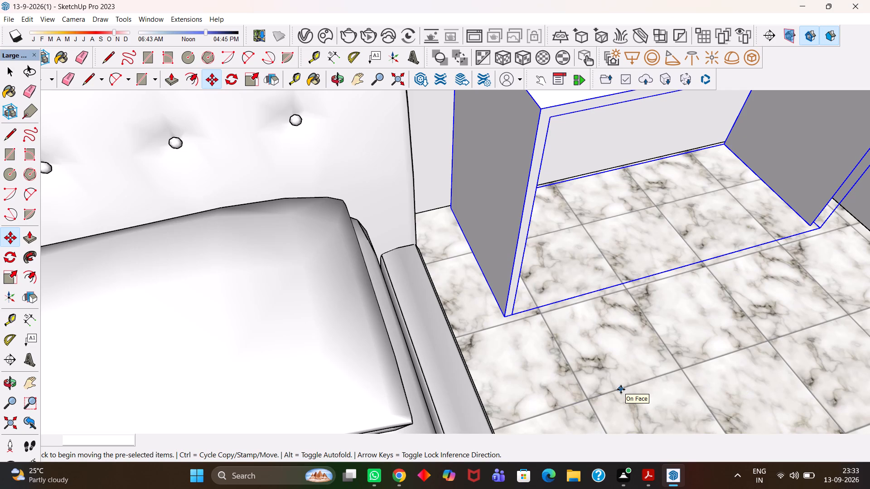
key("h")
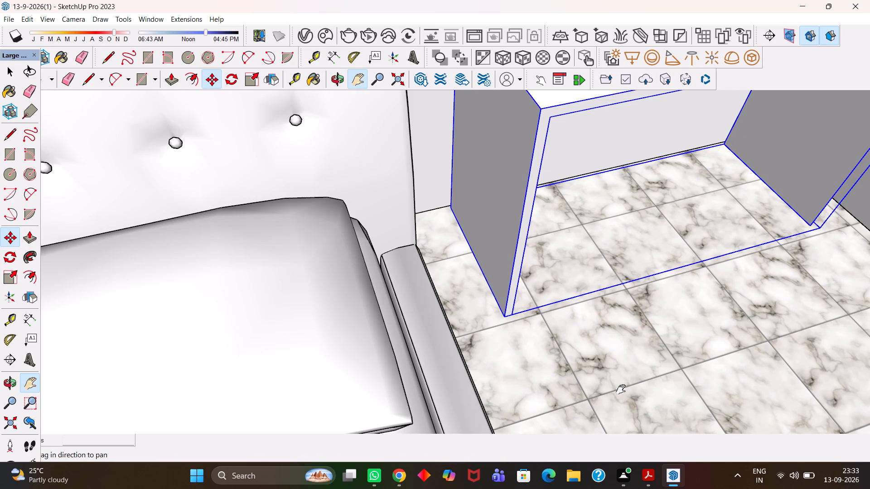
scroll(588, 328, "down", 6)
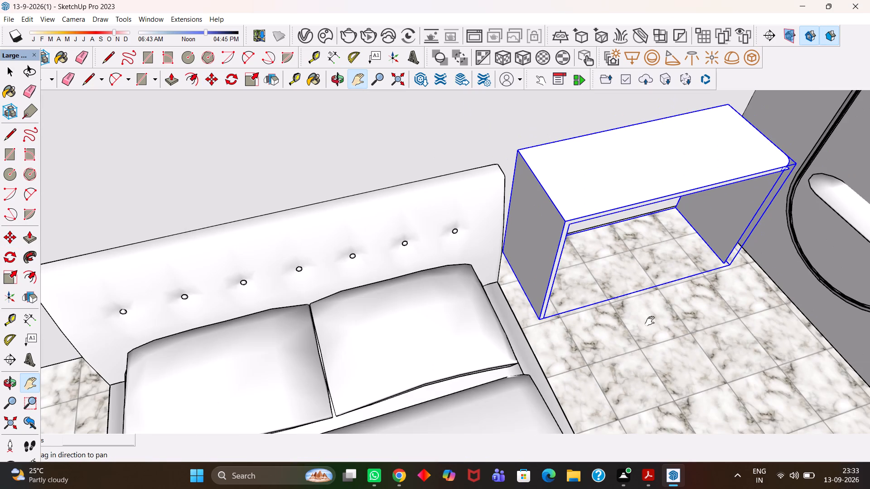
middle_click_drag(628, 317, 556, 347)
scroll(563, 356, "down", 6)
scroll(577, 309, "up", 5)
scroll(575, 310, "down", 5)
left_click_drag(626, 302, 536, 301)
scroll(495, 297, "down", 2)
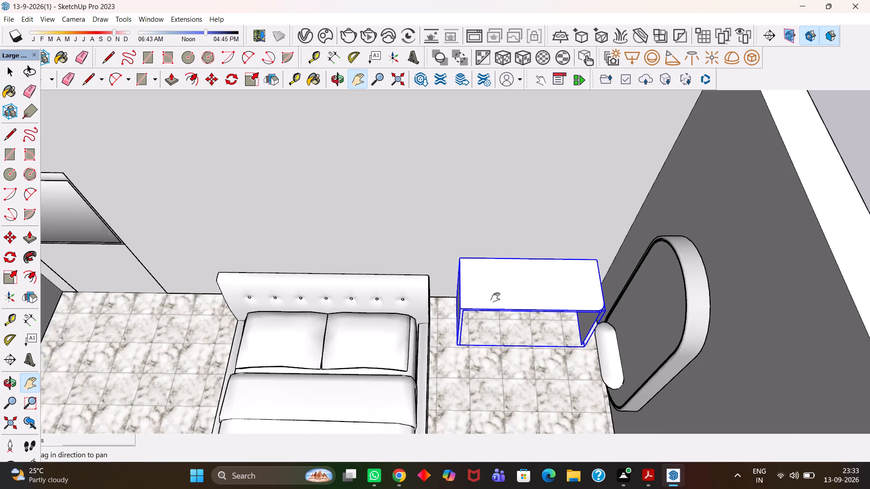
scroll(495, 297, "down", 3)
scroll(541, 261, "down", 1)
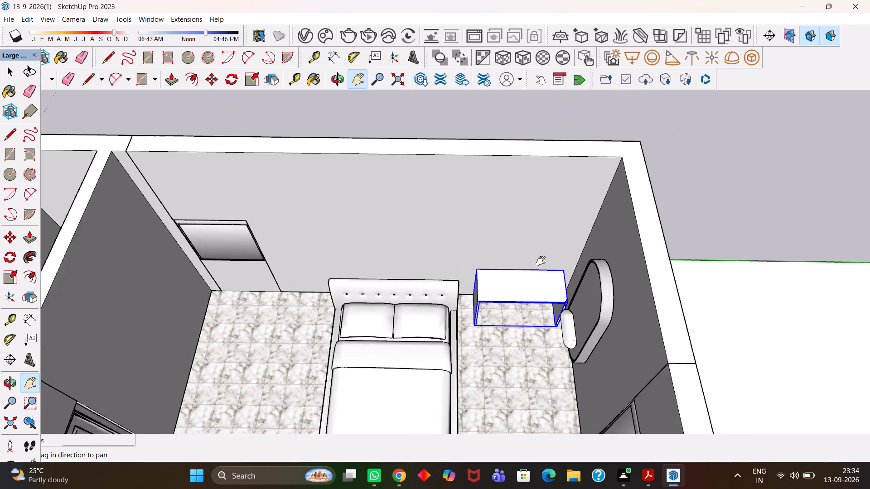
scroll(541, 261, "down", 1)
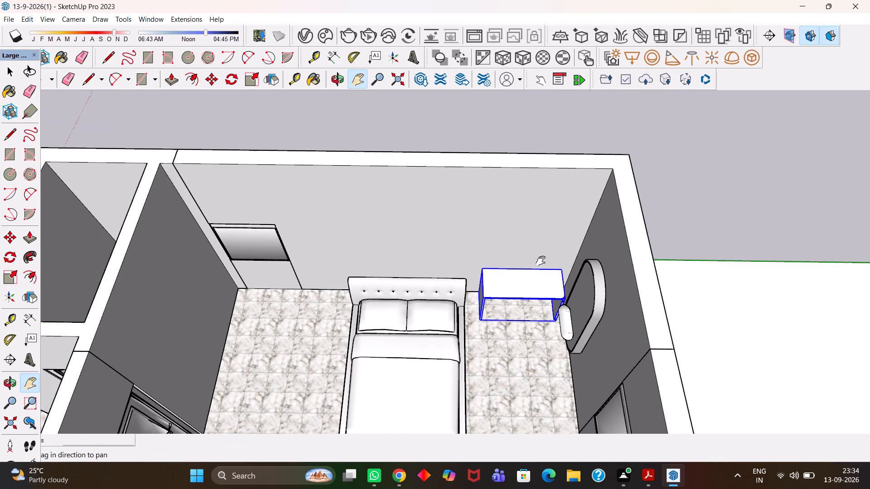
key("h")
scroll(493, 263, "down", 8)
middle_click_drag(490, 321, 492, 311)
scroll(492, 311, "up", 2)
key("space")
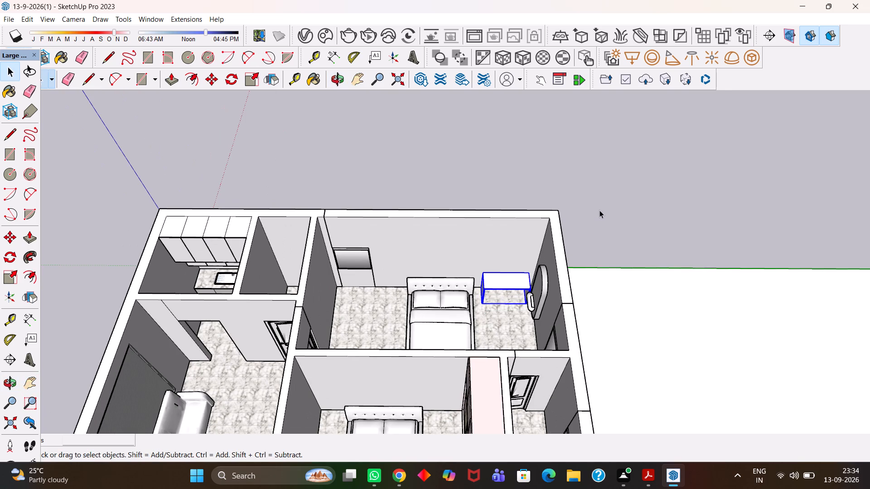
left_click(599, 210)
Examine how the table sits against the back wall, the bed and the arched mirror from low and high angles.
key("h")
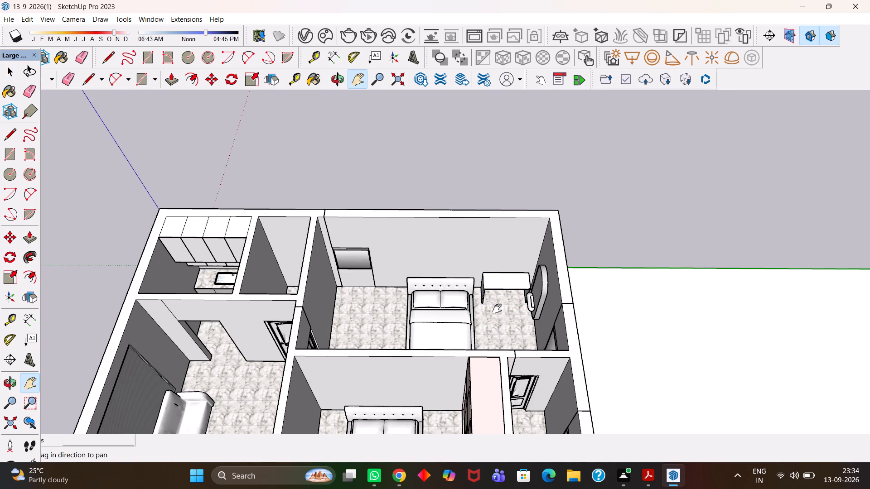
scroll(497, 309, "up", 8)
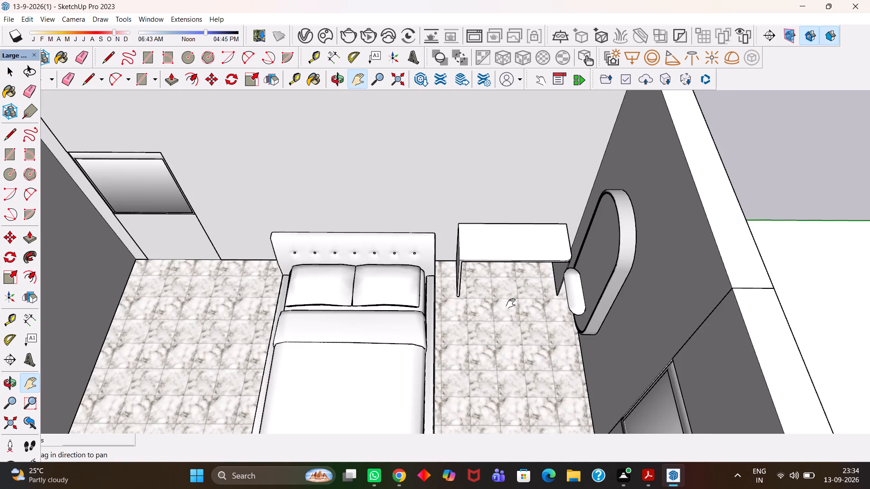
scroll(512, 303, "up", 5)
scroll(532, 260, "up", 4)
middle_click_drag(561, 279, 605, 156)
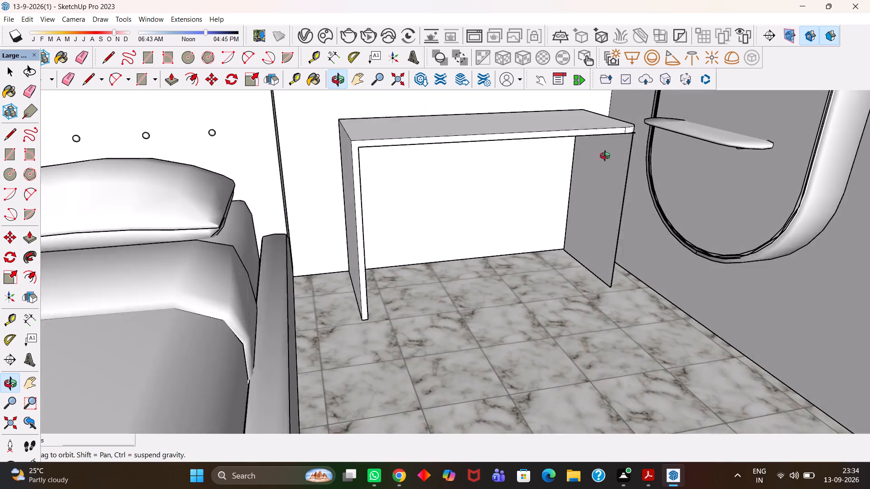
middle_click_drag(605, 156, 594, 156)
middle_click_drag(576, 193, 604, 230)
scroll(604, 230, "up", 1)
middle_click_drag(575, 244, 565, 264)
middle_click(564, 266)
key("h")
scroll(562, 274, "down", 9)
scroll(569, 232, "up", 12)
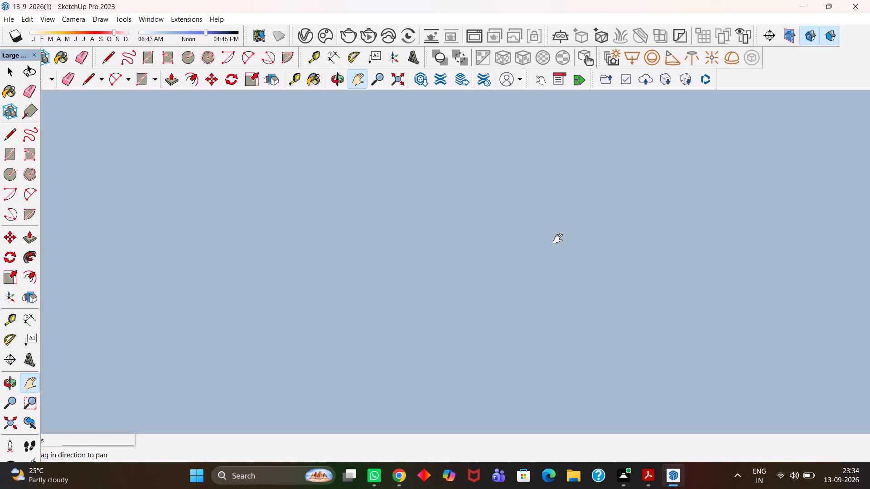
scroll(558, 239, "up", 20)
scroll(558, 239, "up", 3)
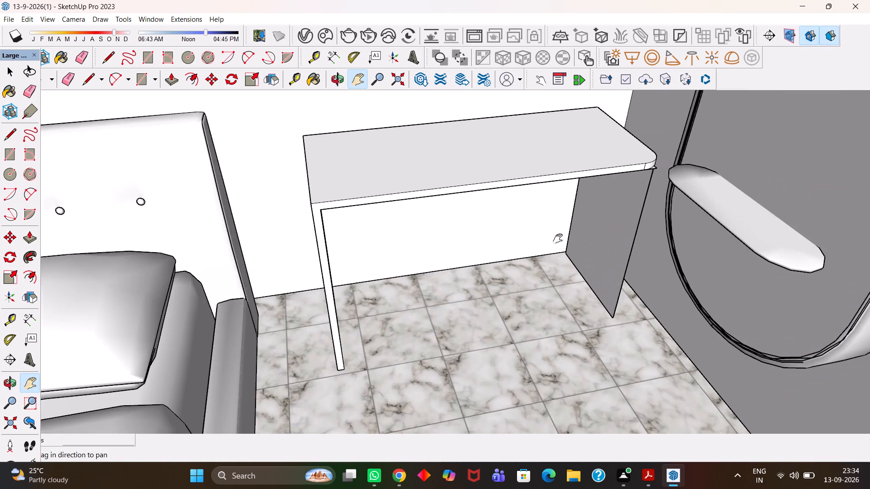
key("h")
scroll(550, 242, "down", 4)
middle_click_drag(540, 219, 492, 287)
scroll(493, 295, "up", 1)
key("h")
scroll(494, 297, "down", 4)
left_click_drag(516, 216, 527, 278)
scroll(516, 264, "down", 6)
middle_click_drag(536, 302, 609, 318)
middle_click(611, 319)
middle_click_drag(623, 310, 629, 309)
scroll(629, 309, "up", 4)
key("h")
middle_click_drag(518, 278, 606, 277)
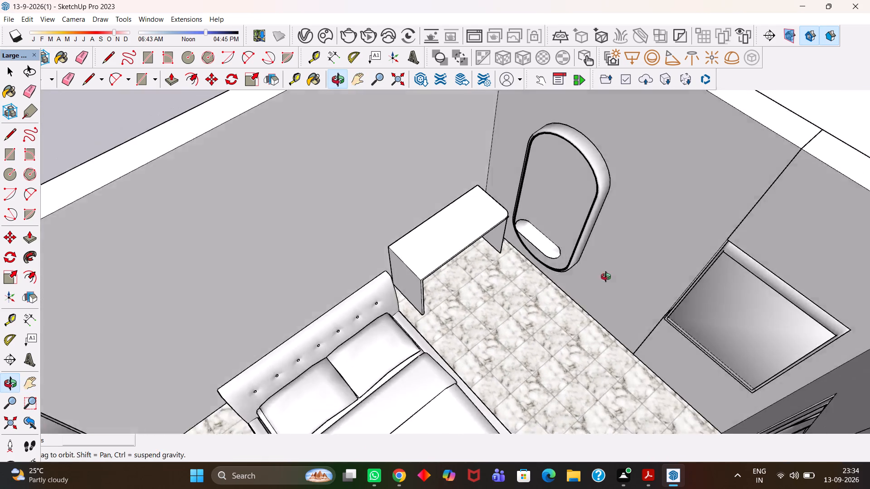
middle_click_drag(606, 277, 625, 274)
scroll(625, 274, "up", 1)
key("h")
left_click_drag(633, 262, 566, 264)
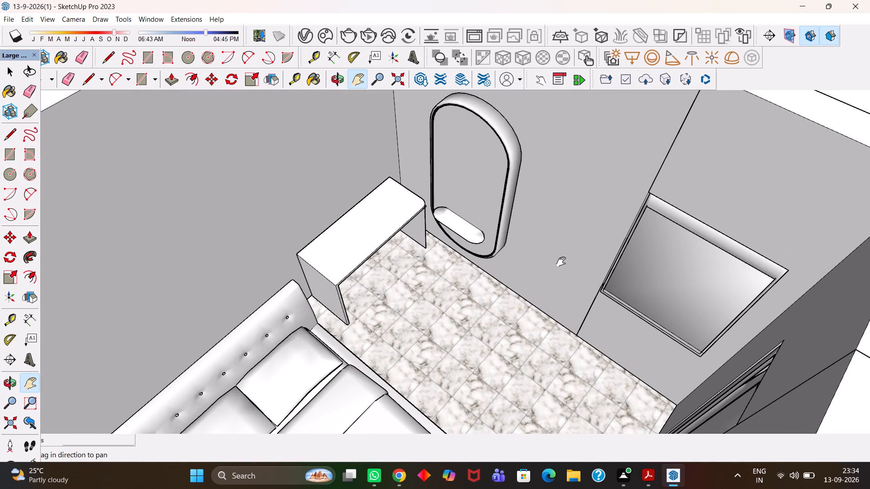
scroll(561, 262, "up", 2)
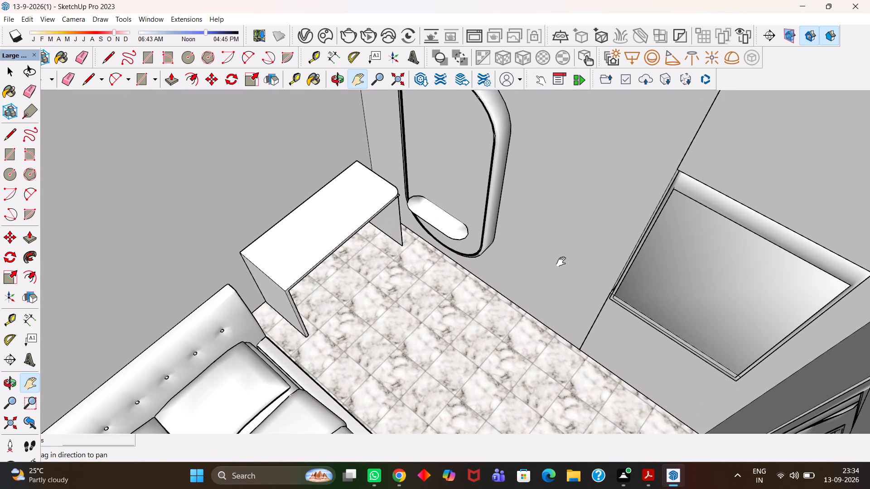
scroll(561, 262, "up", 1)
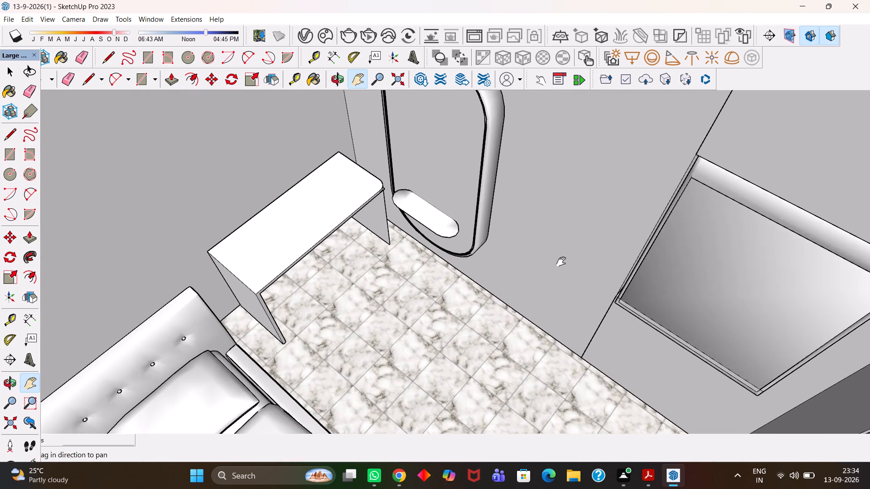
scroll(561, 262, "up", 1)
key("h")
scroll(561, 262, "down", 7)
key("h")
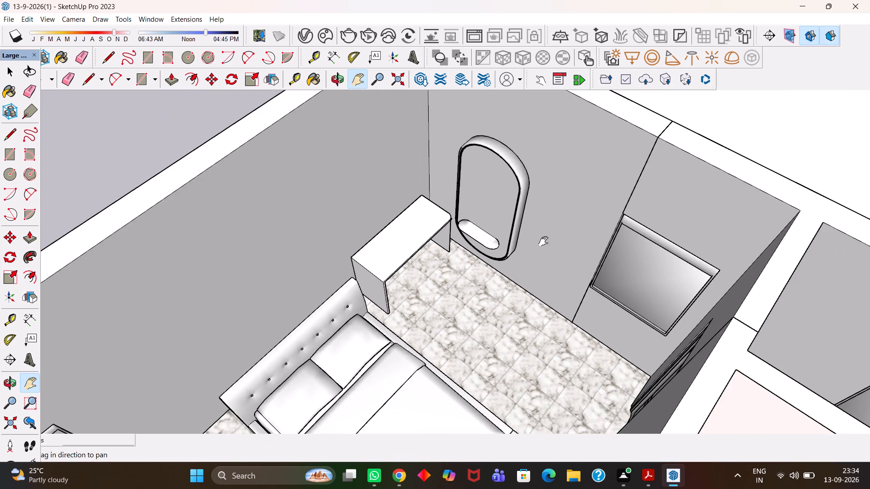
Move the arched mirror about 1' 3" along its wall, away from the table and toward the window.
left_click_drag(520, 224, 476, 279)
scroll(455, 283, "down", 4)
middle_click_drag(438, 288, 534, 269)
scroll(534, 269, "up", 1)
middle_click_drag(462, 288, 485, 294)
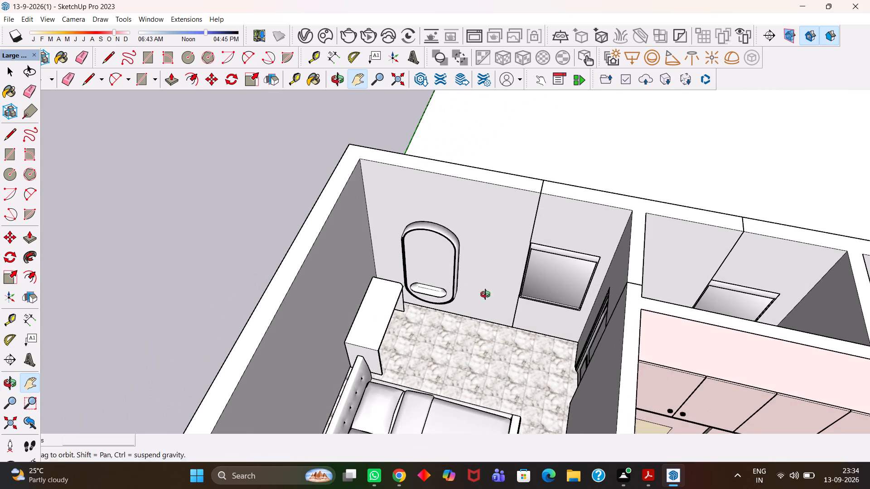
middle_click_drag(485, 294, 490, 295)
middle_click(490, 295)
scroll(491, 294, "up", 3)
key("space")
left_click(428, 274)
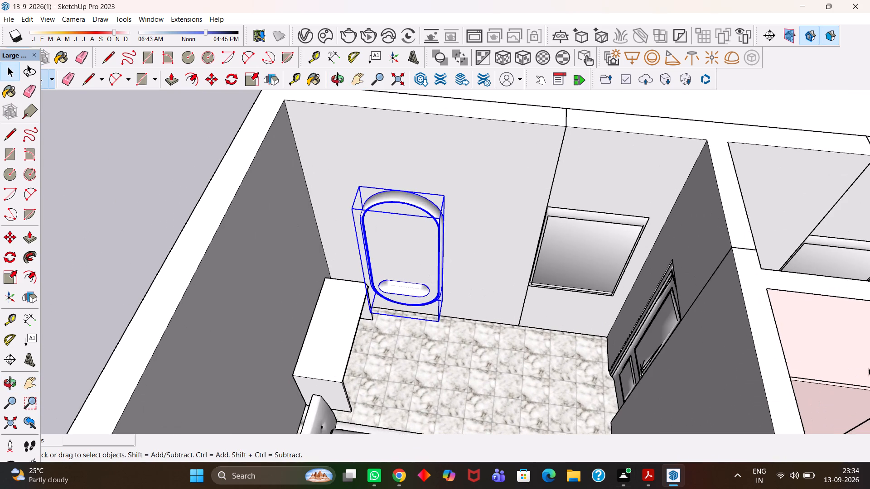
key("m")
left_click(446, 192)
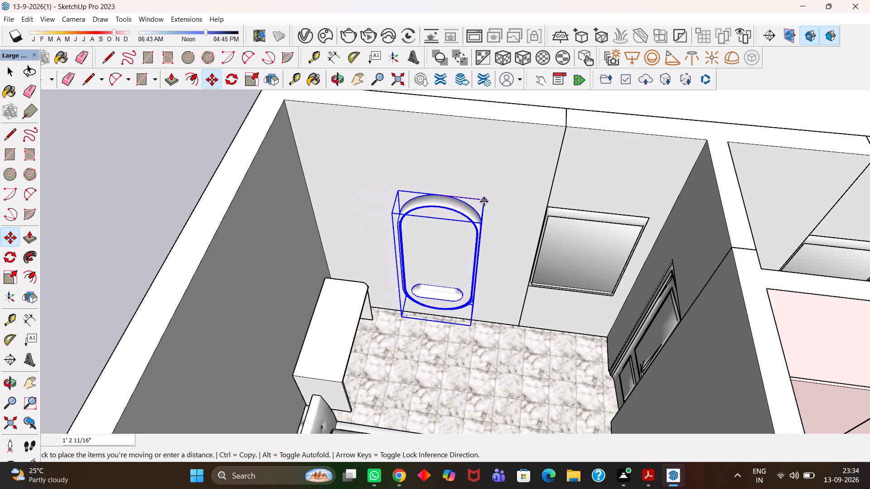
left_click(484, 201)
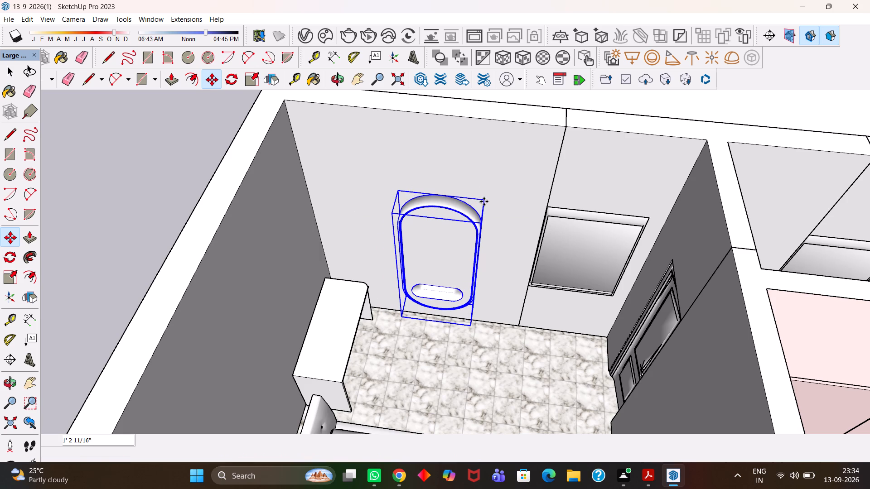
key("h")
scroll(480, 207, "down", 14)
scroll(474, 283, "up", 3)
middle_click(465, 283)
key("space")
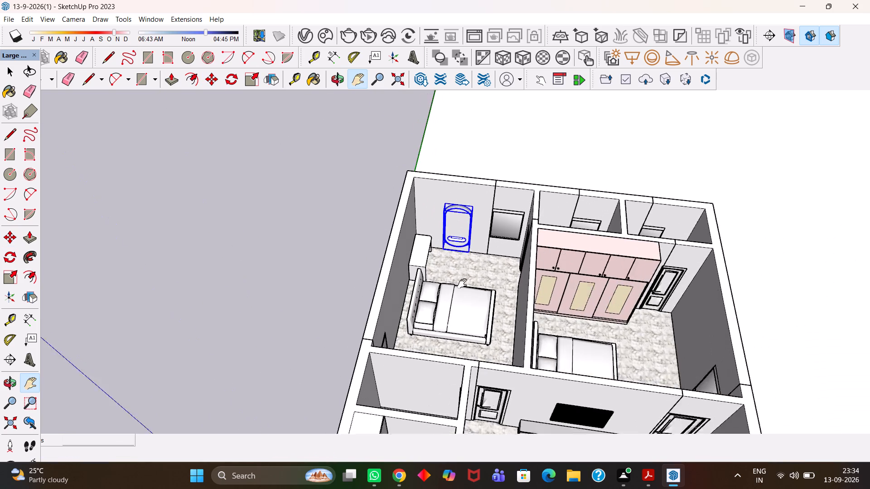
left_click(202, 212)
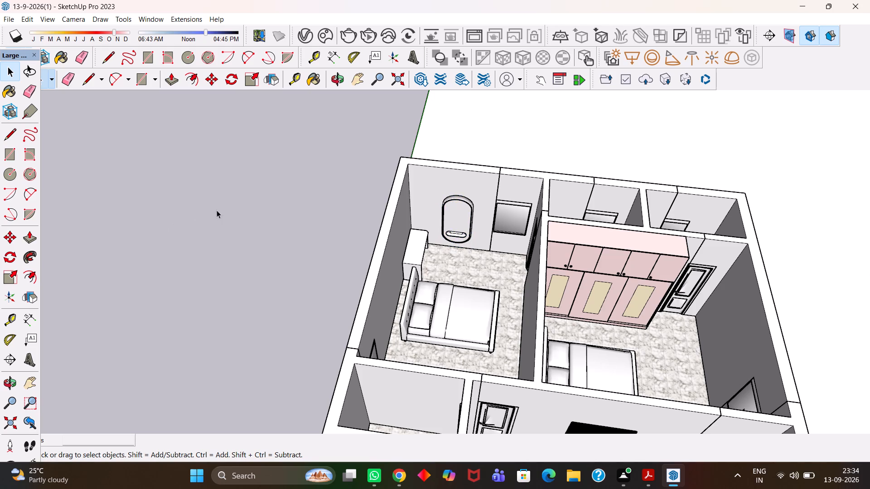
Examine the bedroom layout with the bed, table and arched mirror, both overall and up close.
scroll(455, 295, "up", 5)
key("h")
scroll(467, 308, "up", 3)
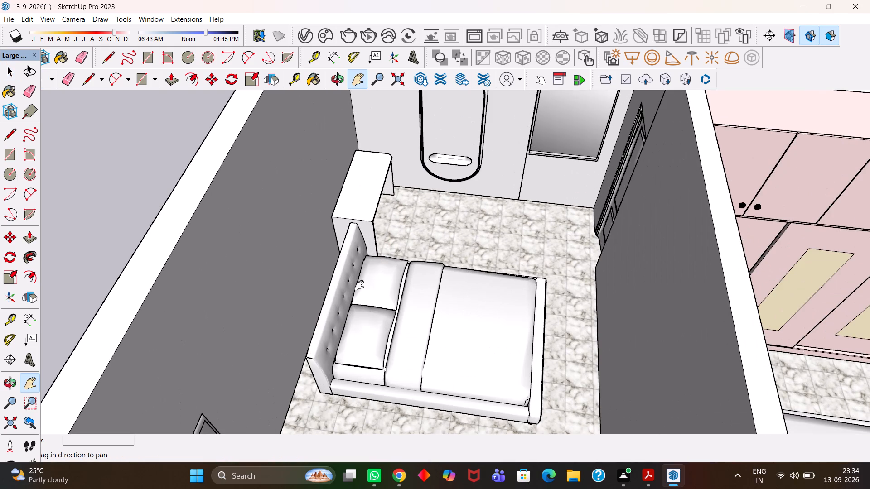
key("h")
scroll(388, 290, "down", 4)
scroll(357, 325, "up", 2)
scroll(439, 294, "down", 2)
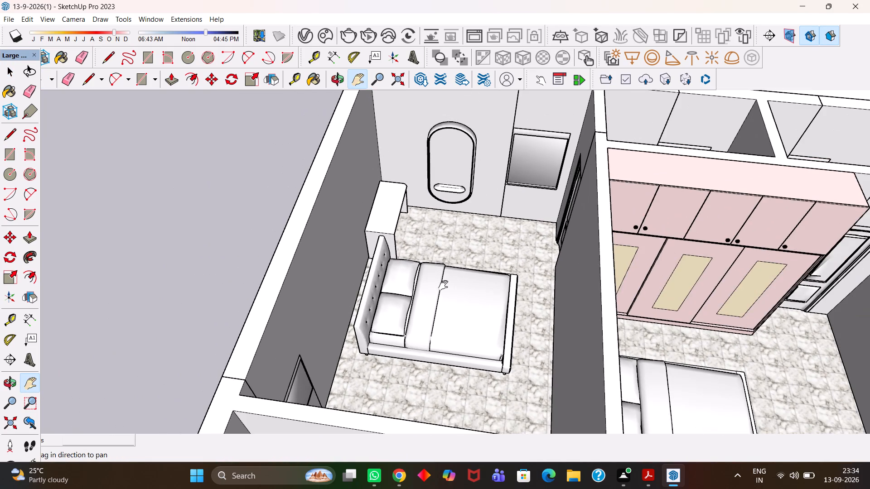
left_click_drag(479, 328, 422, 331, "alt")
scroll(444, 266, "down", 3, "alt")
scroll(444, 266, "up", 3, "alt")
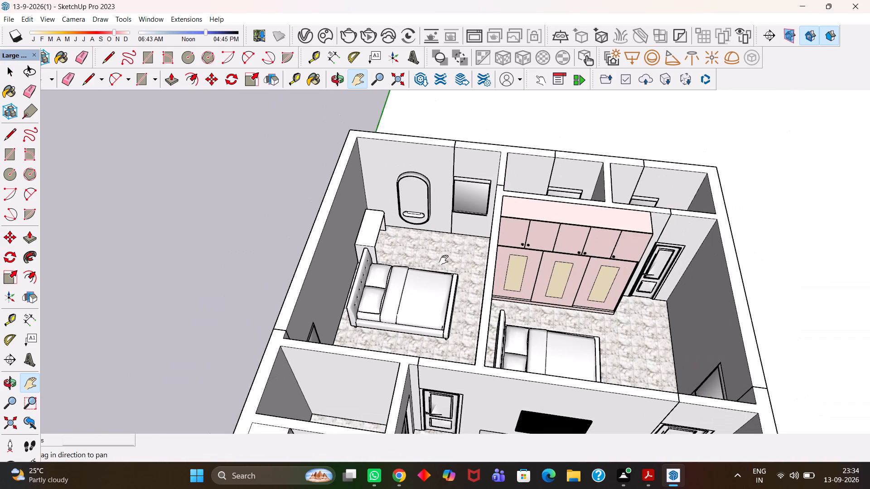
scroll(406, 287, "up", 2)
left_click_drag(405, 276, 410, 271)
left_click_drag(404, 233, 457, 193)
scroll(459, 197, "up", 7)
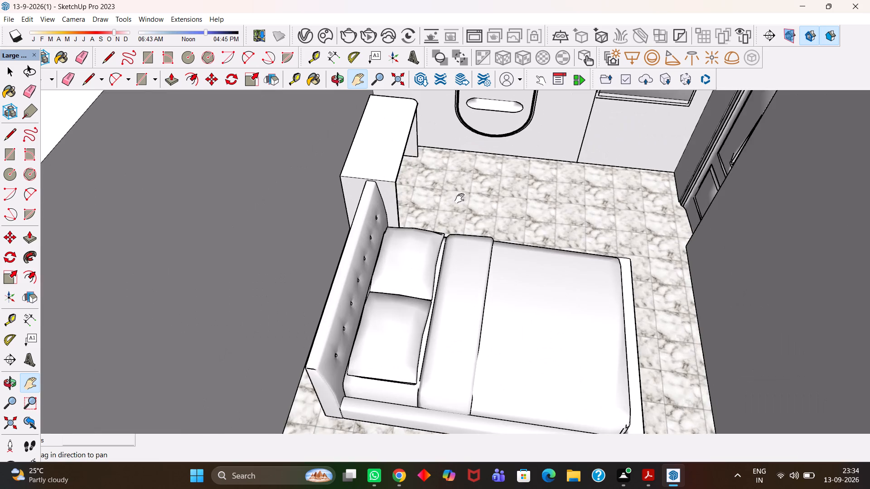
Examine the bed's position relative to the headboard wall and the table, from the overall layout and up close.
scroll(460, 199, "down", 2)
scroll(520, 230, "up", 5, "alt")
scroll(445, 246, "up", 4, "alt")
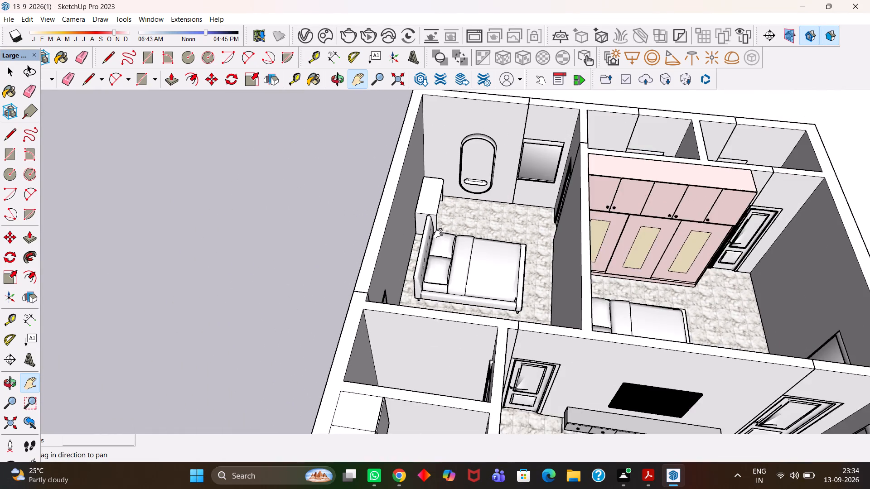
scroll(438, 233, "up", 6, "alt")
left_click_drag(452, 272, 478, 167)
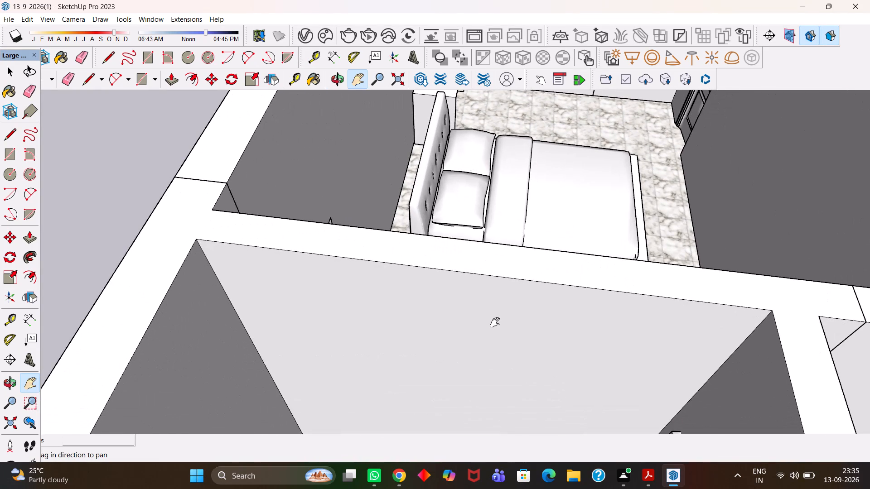
scroll(500, 336, "up", 4)
scroll(488, 305, "down", 4)
scroll(473, 246, "down", 3)
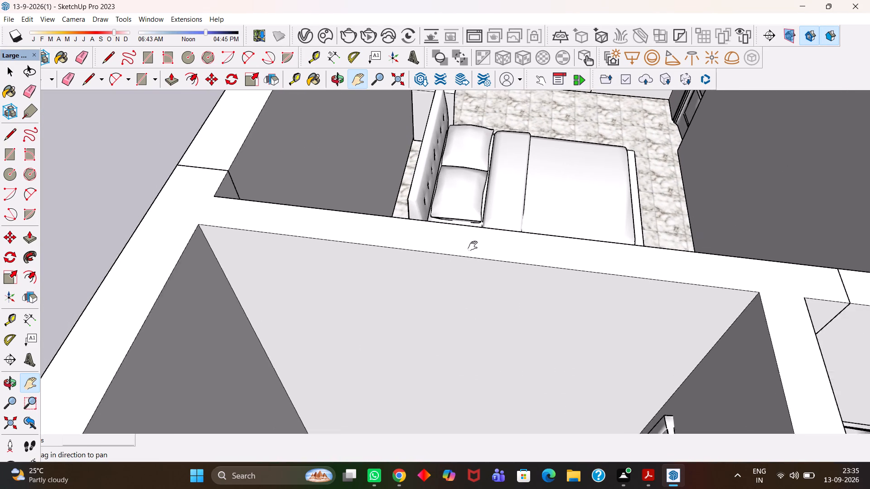
scroll(473, 246, "down", 1)
scroll(517, 327, "up", 1)
scroll(500, 288, "down", 3)
scroll(459, 182, "down", 2)
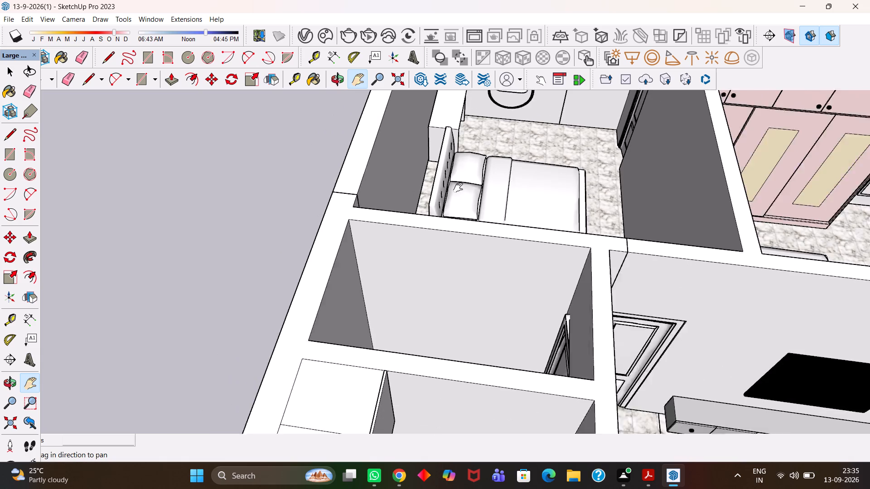
scroll(458, 187, "down", 1)
scroll(459, 203, "up", 4)
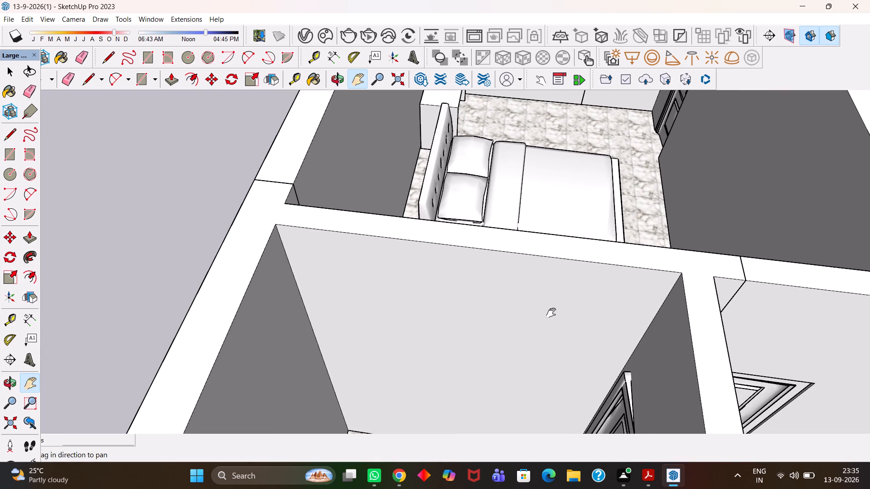
scroll(552, 315, "up", 1)
scroll(531, 270, "down", 4)
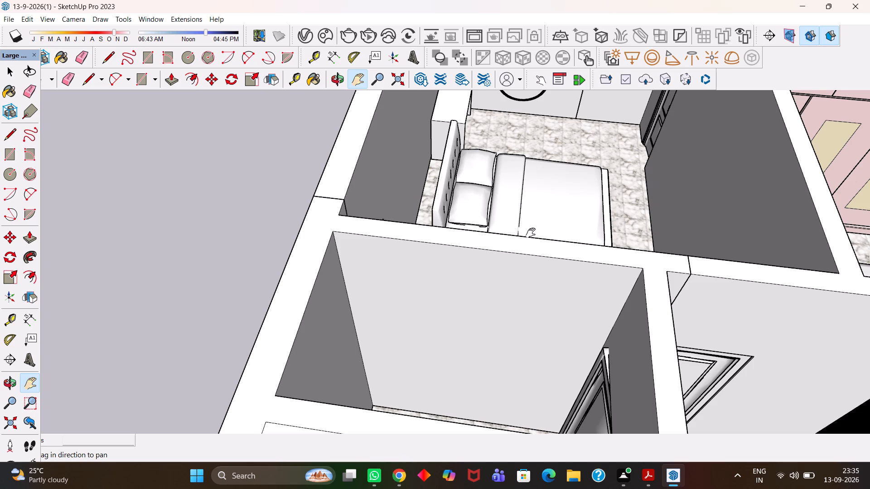
scroll(531, 233, "up", 9)
scroll(507, 223, "down", 2)
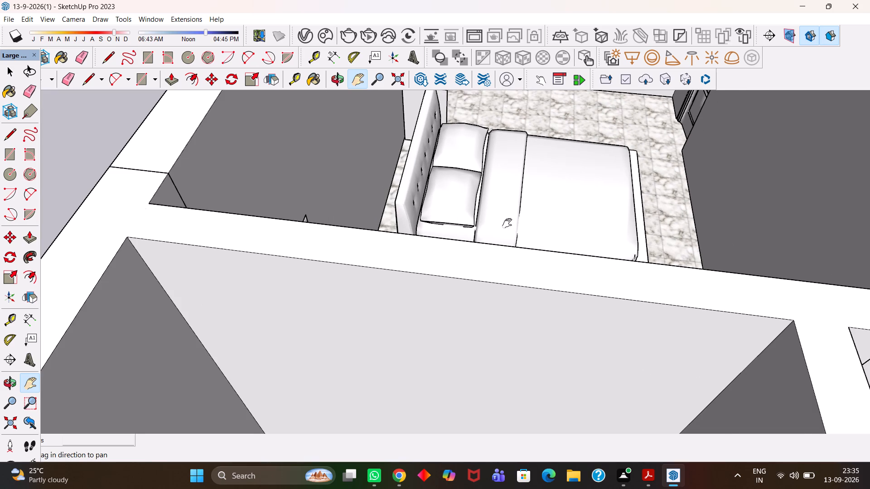
scroll(507, 223, "down", 2)
scroll(507, 307, "up", 2)
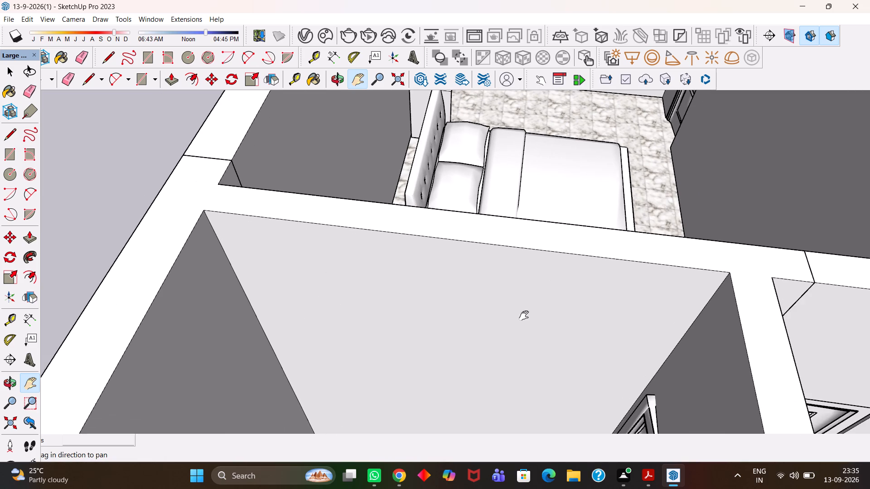
scroll(527, 268, "down", 3)
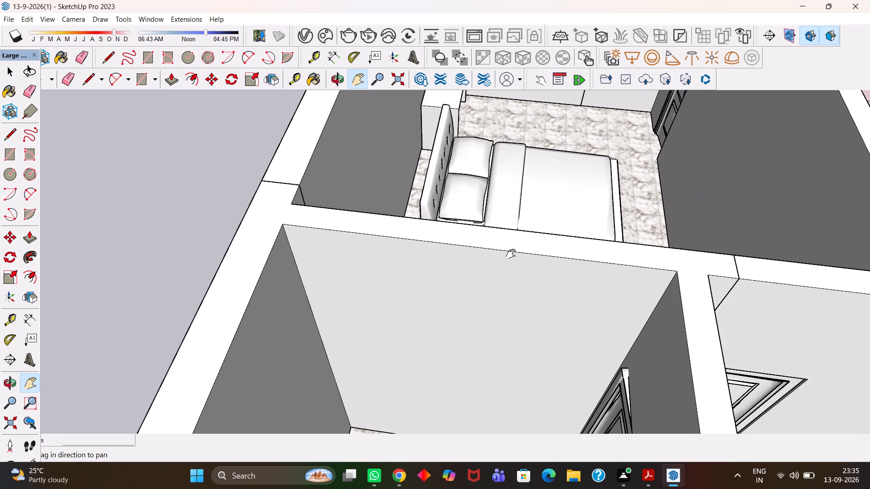
scroll(511, 254, "up", 2)
scroll(511, 252, "down", 1)
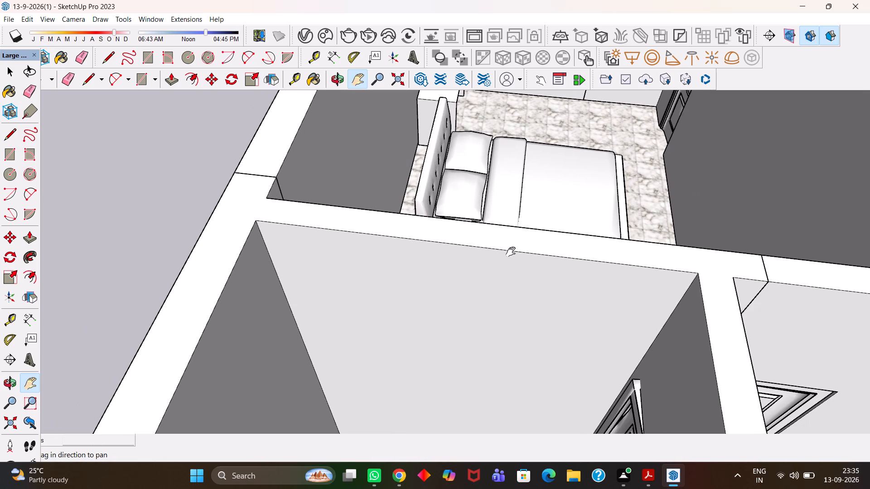
scroll(511, 252, "down", 5)
scroll(512, 212, "up", 3)
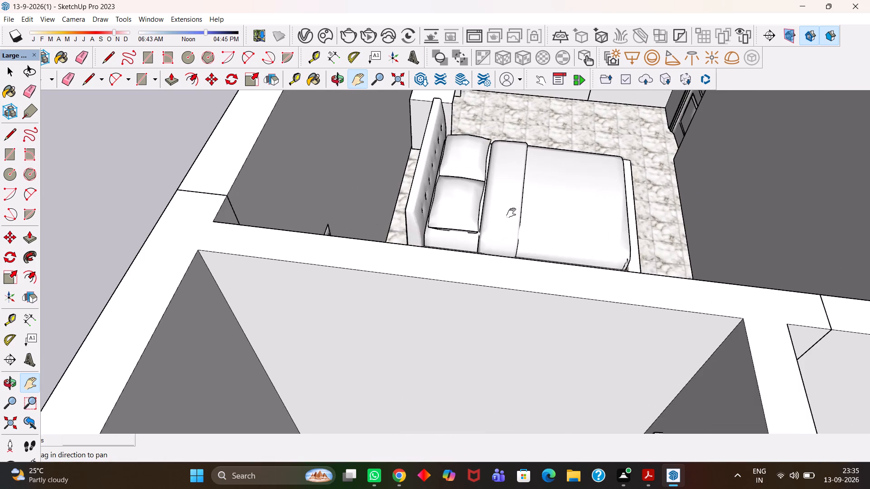
scroll(504, 214, "up", 3)
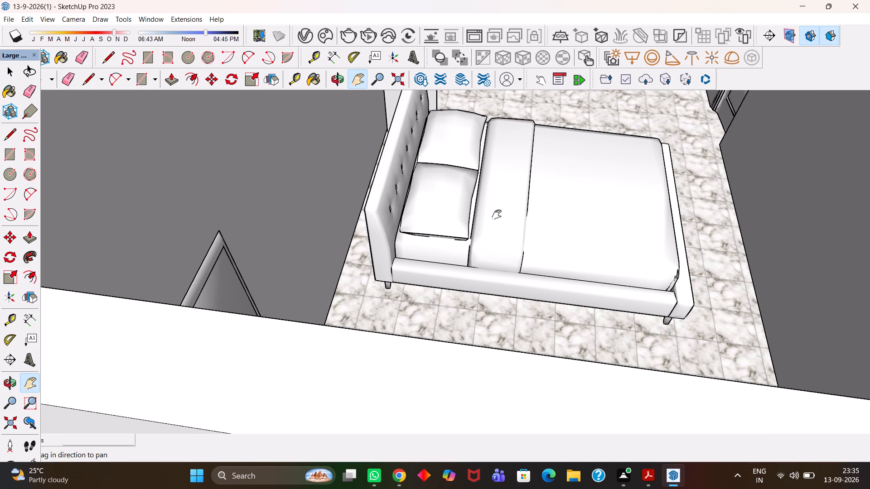
scroll(497, 215, "up", 3)
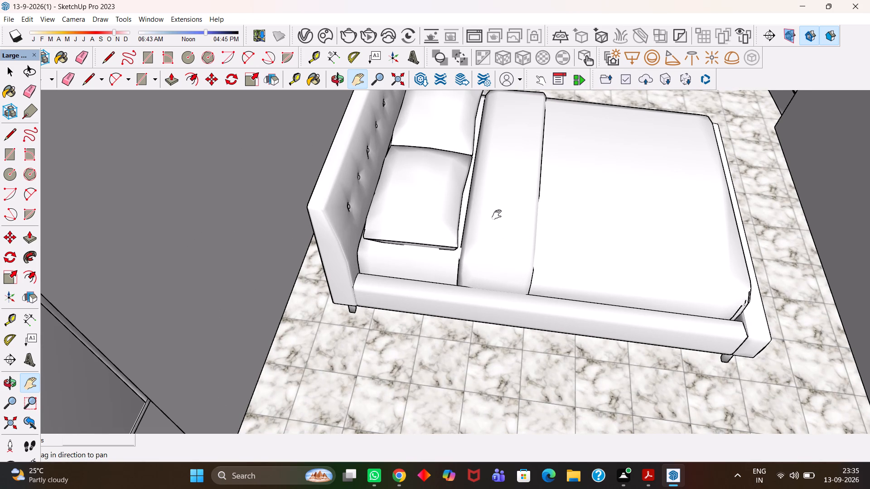
scroll(497, 215, "down", 4)
Move the bed beside the table about 9" toward its headboard wall and clear the selection.
key("space")
left_click(497, 212)
scroll(465, 235, "up", 1)
middle_click(476, 313)
middle_click_drag(479, 315, 510, 326)
middle_click_drag(510, 326, 500, 317)
scroll(500, 317, "up", 1)
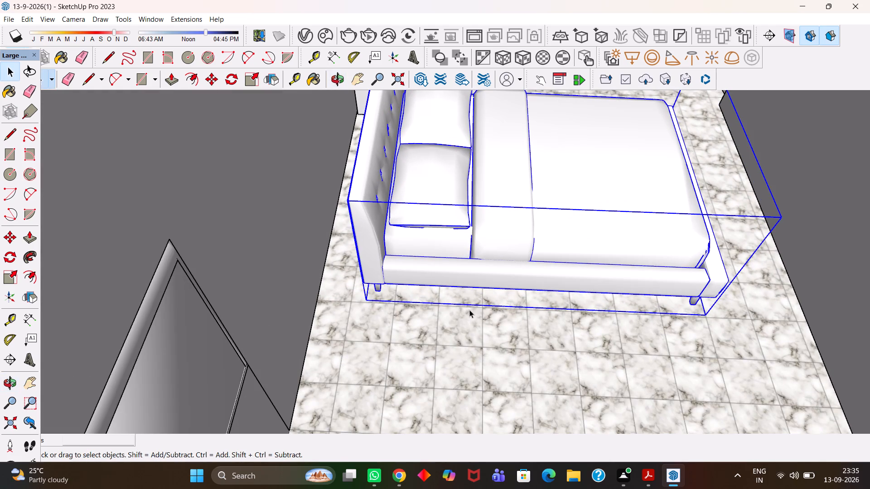
key("m")
left_click(363, 301)
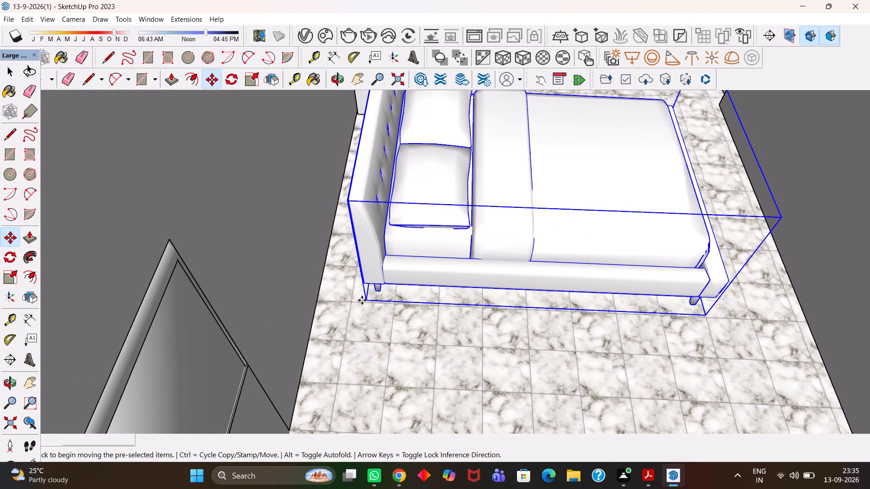
left_click(337, 304)
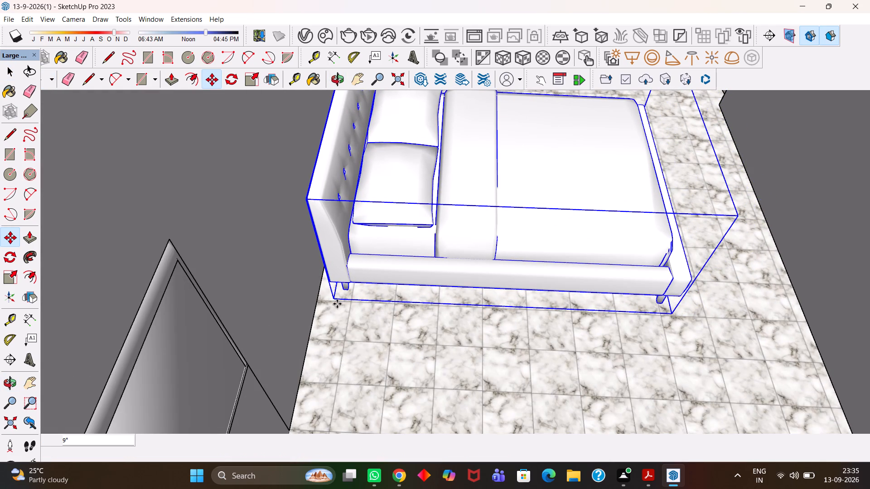
key("h")
scroll(337, 304, "down", 20)
key("space")
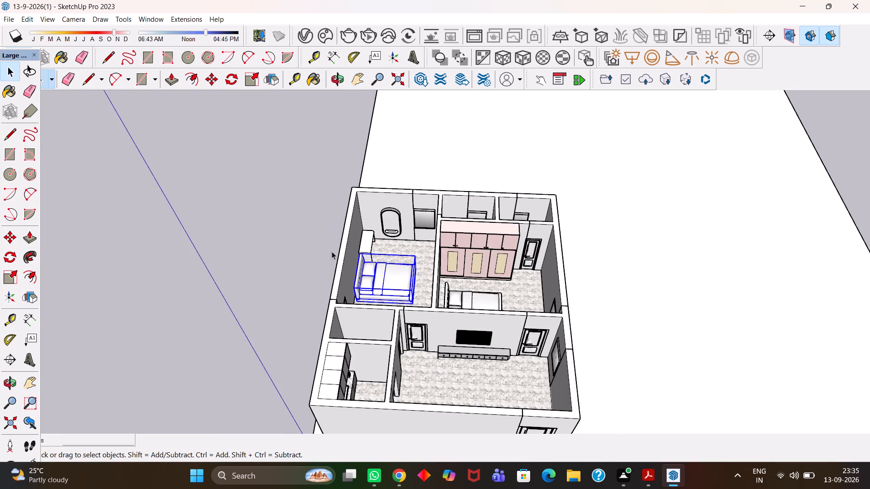
left_click(279, 196)
Move the grouped table slightly so its back bottom corner meets the headboard-side wall's floor edge, and clear the selection.
scroll(375, 298, "up", 10)
key("h")
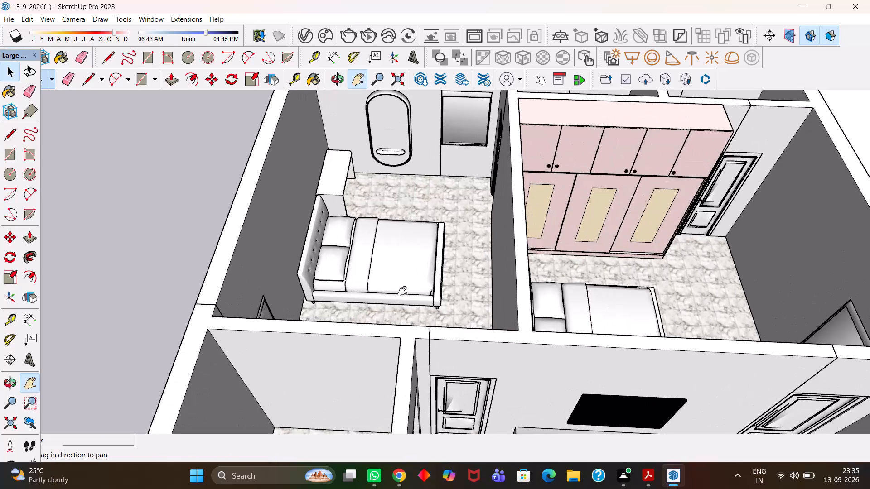
left_click_drag(380, 212, 401, 317)
key("h")
scroll(348, 260, "up", 3)
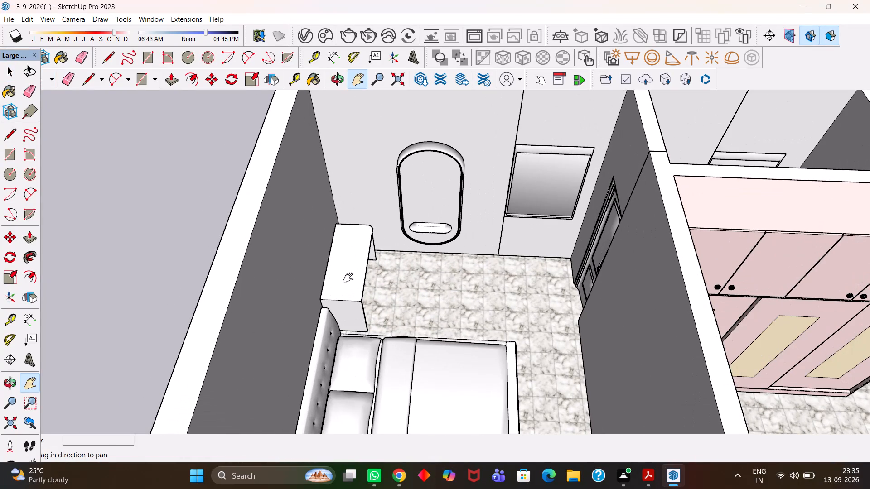
key("space")
left_click(350, 282)
scroll(353, 295, "up", 8)
scroll(337, 335, "up", 4)
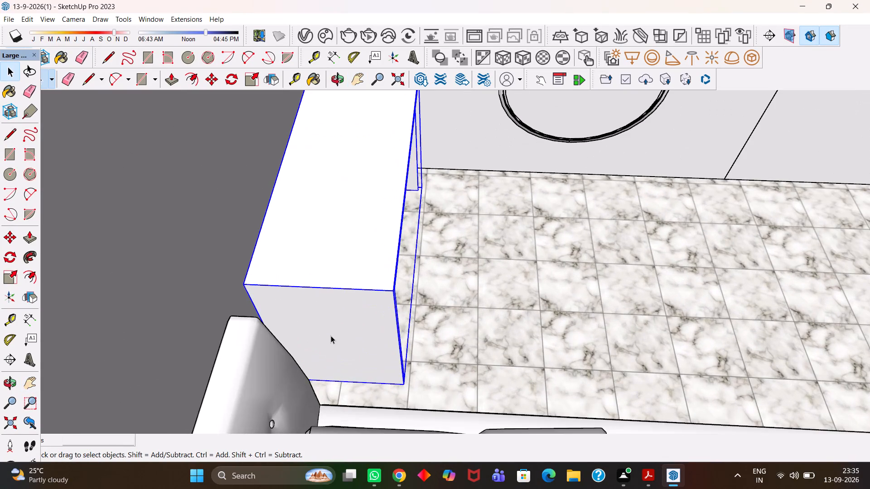
middle_click_drag(331, 357, 342, 393)
scroll(342, 393, "up", 3)
key("h")
left_click_drag(353, 377, 373, 299)
middle_click_drag(303, 340, 306, 358)
scroll(306, 355, "up", 1)
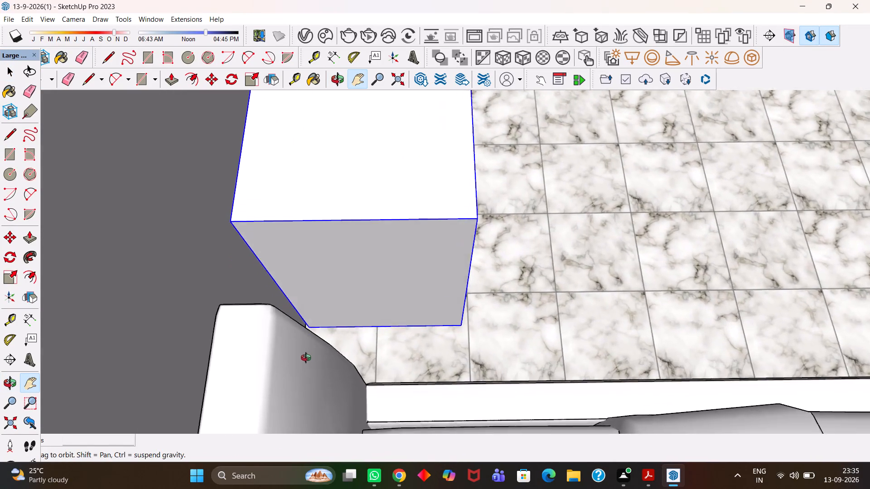
scroll(306, 358, "up", 3)
middle_click_drag(306, 358, 314, 378)
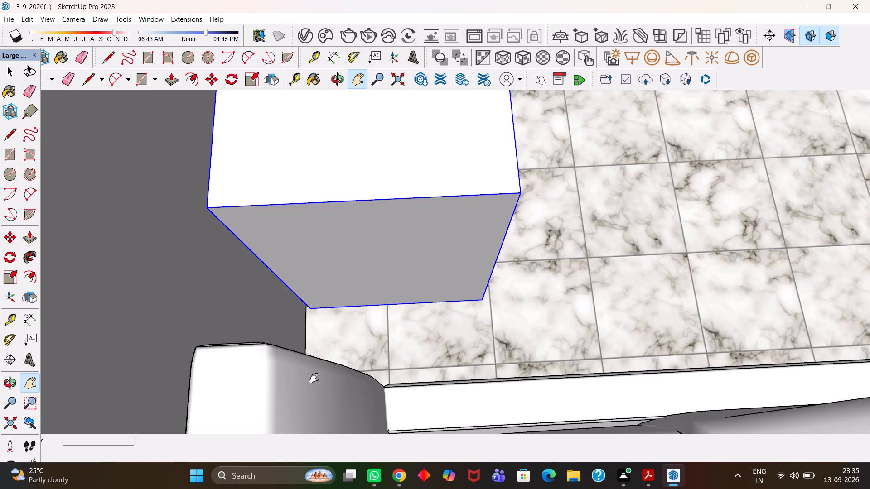
key("m")
left_click(313, 309)
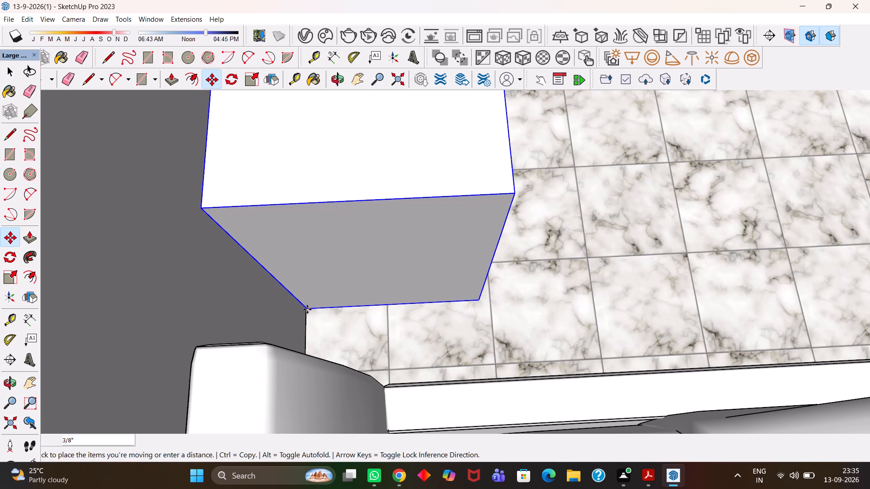
left_click(305, 309)
key("h")
scroll(305, 309, "down", 10)
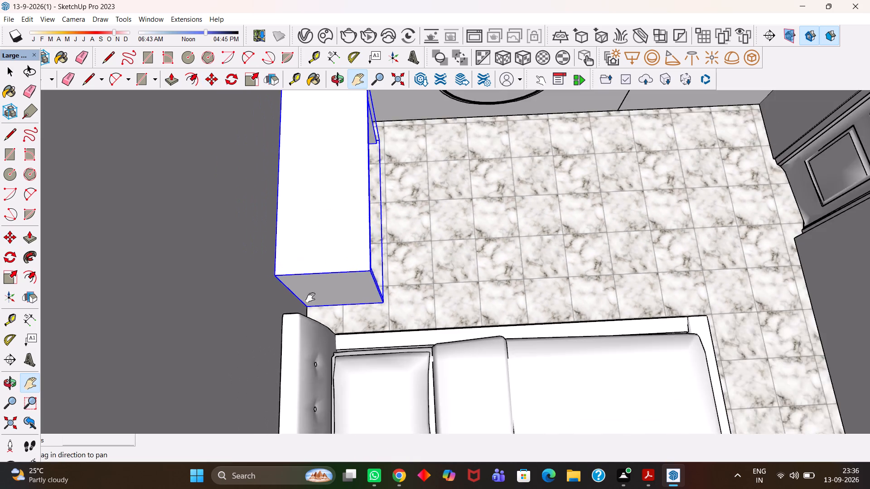
scroll(310, 297, "down", 7)
key("h")
scroll(257, 254, "down", 6)
key("space")
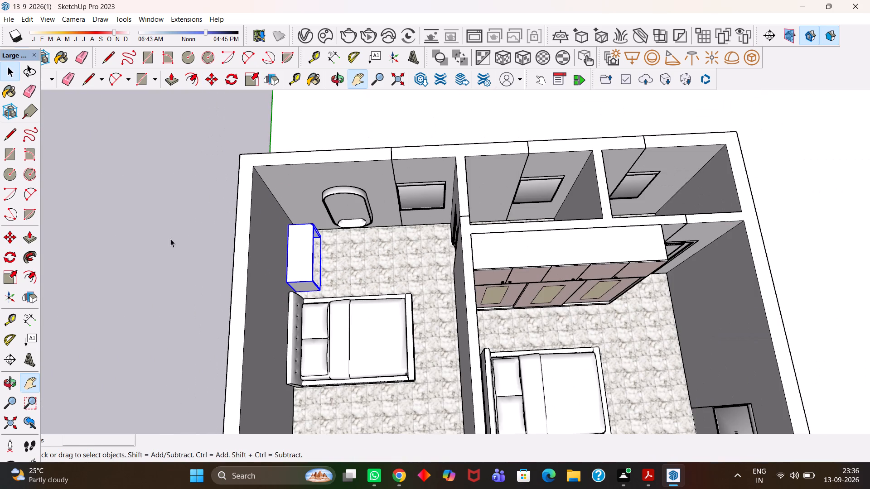
left_click(167, 229)
Save the apartment model.
key("ctrl+s")
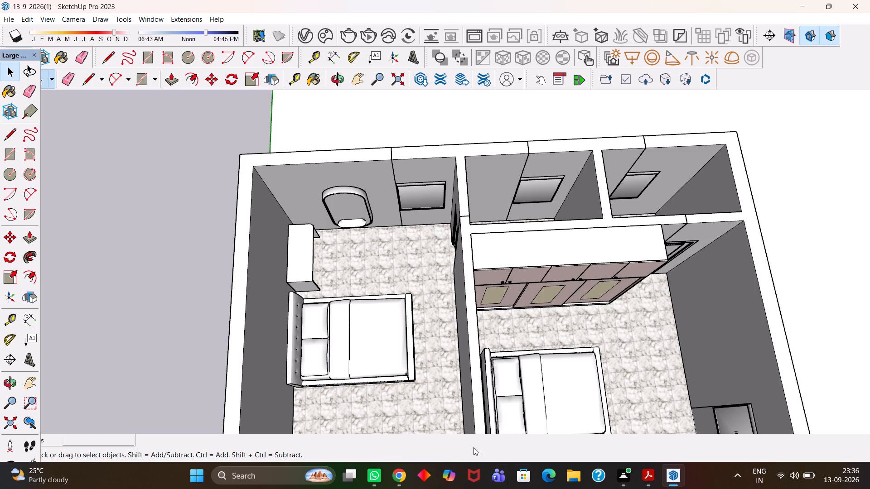
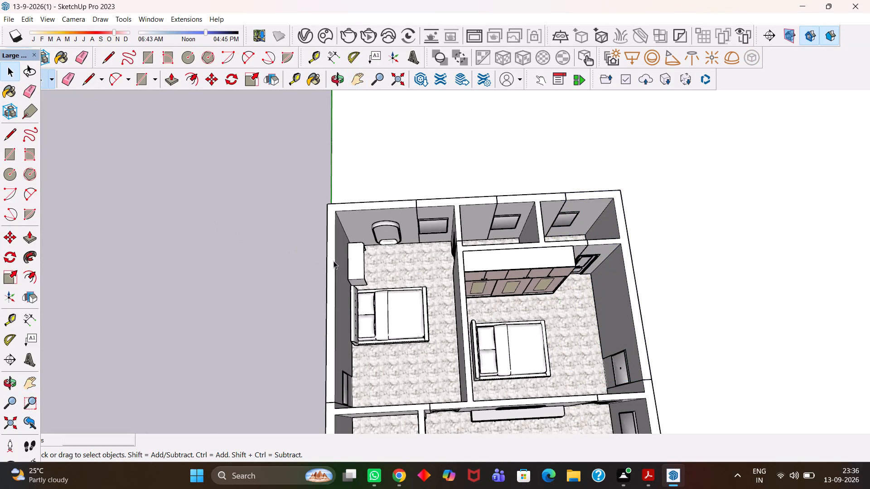
Save the apartment model.
key("ctrl+s")
Examine the bed and grouped table against the headboard wall in the arched-mirror bedroom, up close and from several angles.
scroll(333, 261, "up", 5)
scroll(364, 314, "up", 4)
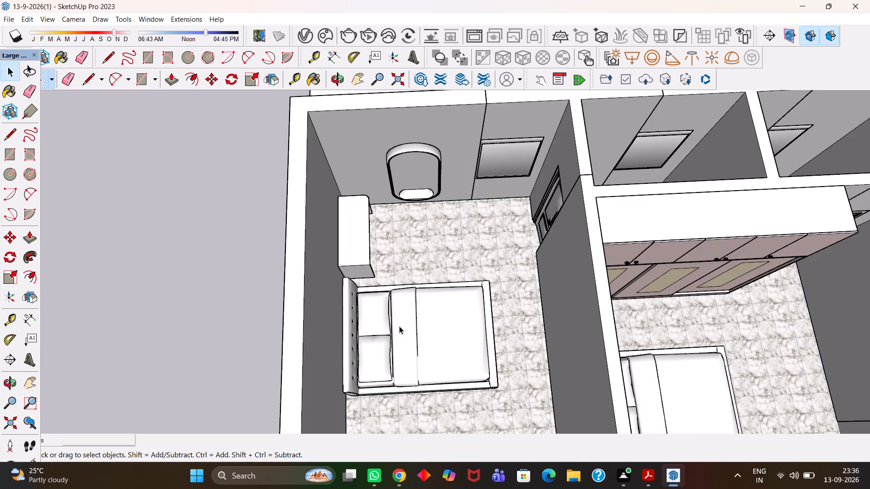
scroll(404, 325, "up", 8)
scroll(404, 325, "down", 7)
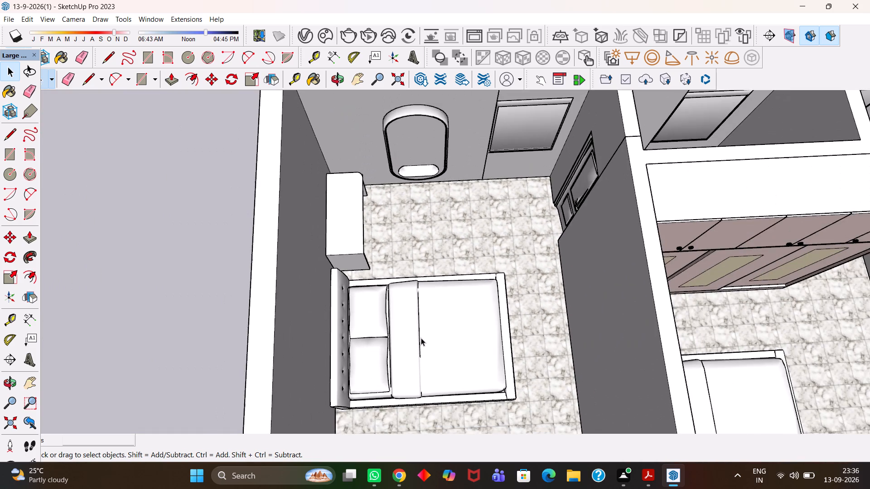
scroll(425, 338, "up", 6)
scroll(424, 329, "down", 3)
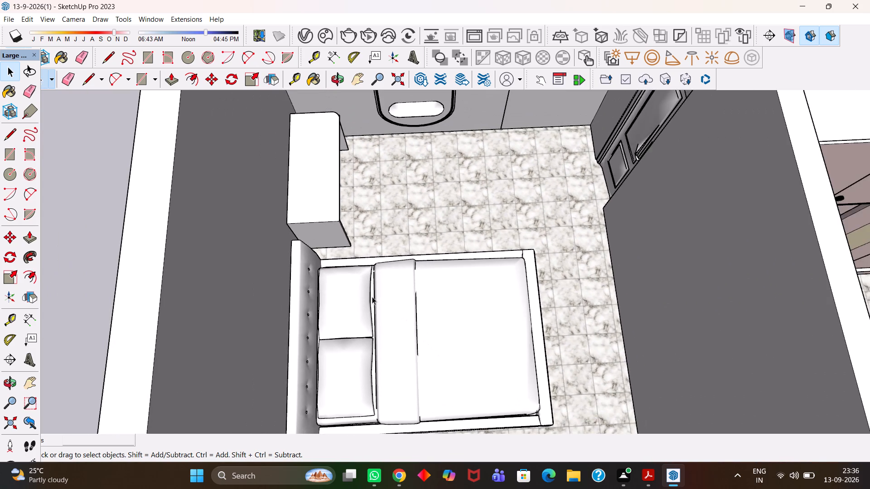
scroll(357, 288, "up", 1)
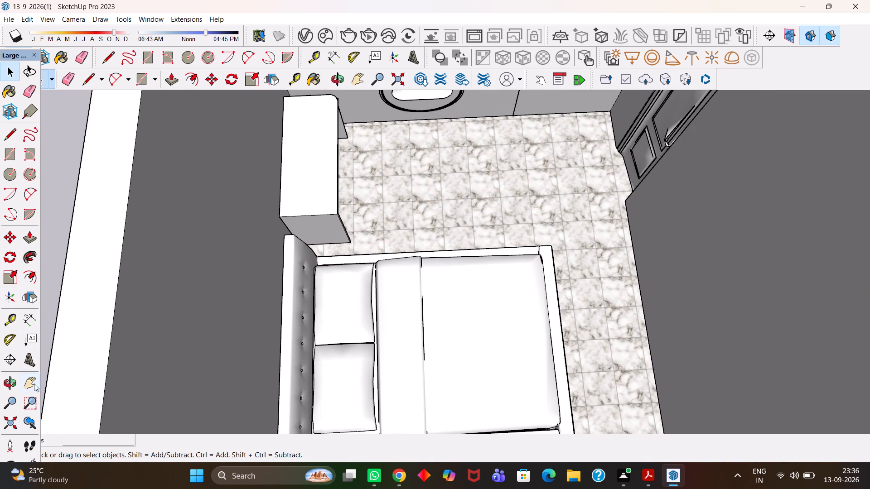
left_click(28, 382)
left_click_drag(380, 299, 345, 234)
scroll(421, 254, "down", 4)
middle_click_drag(476, 298, 414, 251)
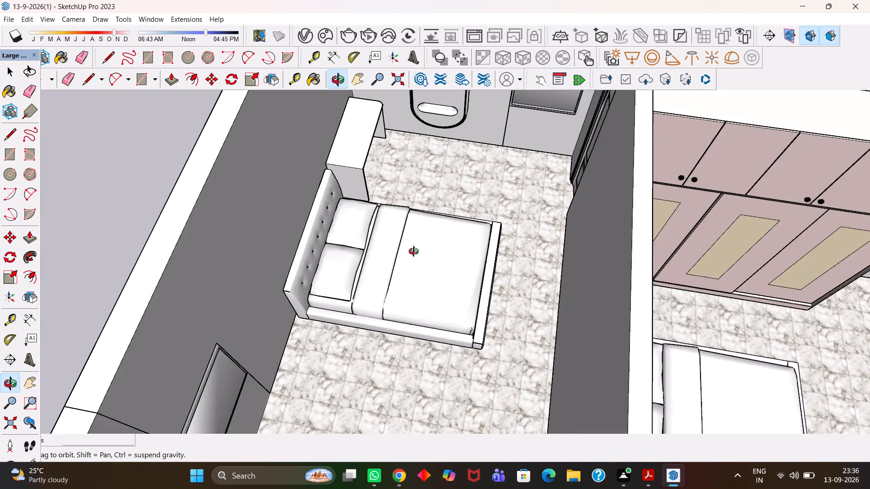
middle_click_drag(414, 251, 206, 295)
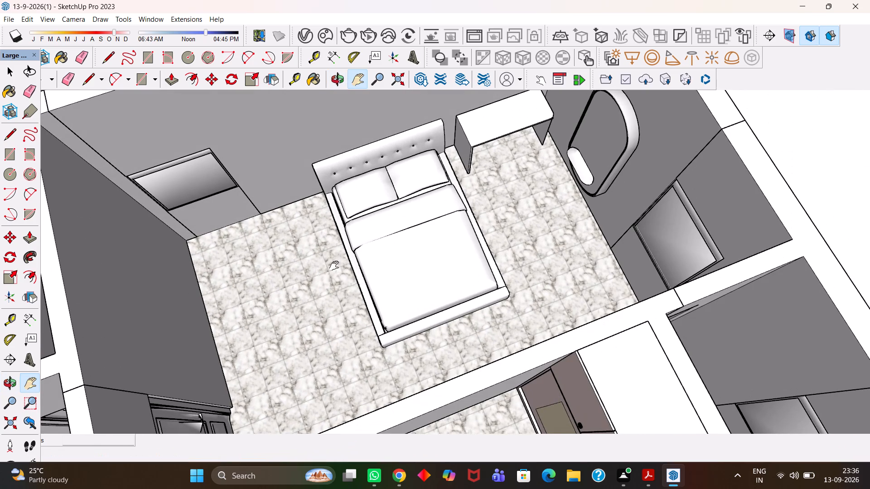
Examine the living room, the wardrobe bedroom and the kitchen from above.
scroll(436, 286, "down", 4)
left_click_drag(464, 308, 486, 123)
scroll(445, 163, "down", 5)
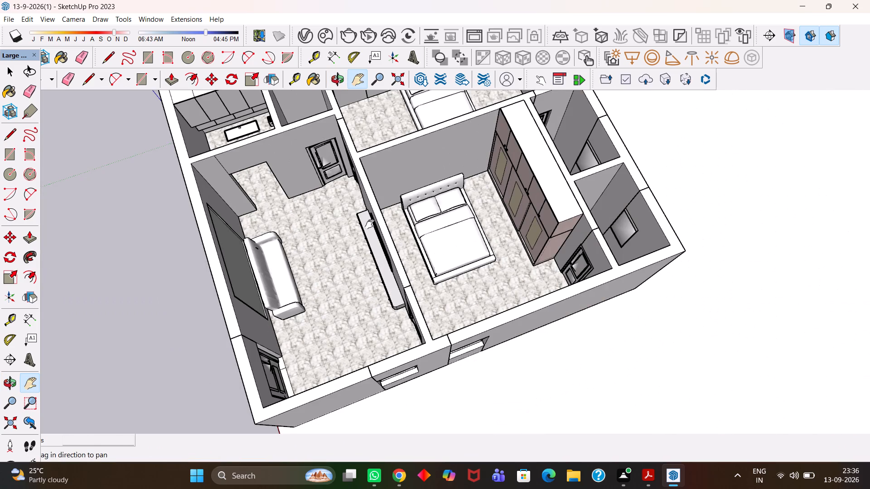
scroll(372, 225, "up", 2)
middle_click_drag(433, 276, 303, 304)
middle_click_drag(303, 304, 370, 301)
scroll(370, 301, "up", 2)
left_click_drag(295, 289, 425, 271)
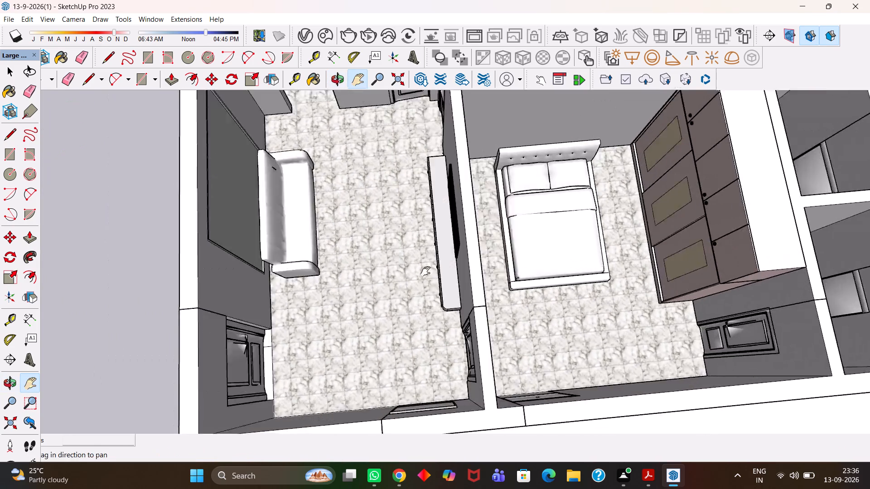
left_click_drag(425, 271, 561, 246)
scroll(550, 251, "down", 4)
left_click_drag(588, 167, 437, 324)
scroll(370, 209, "up", 5)
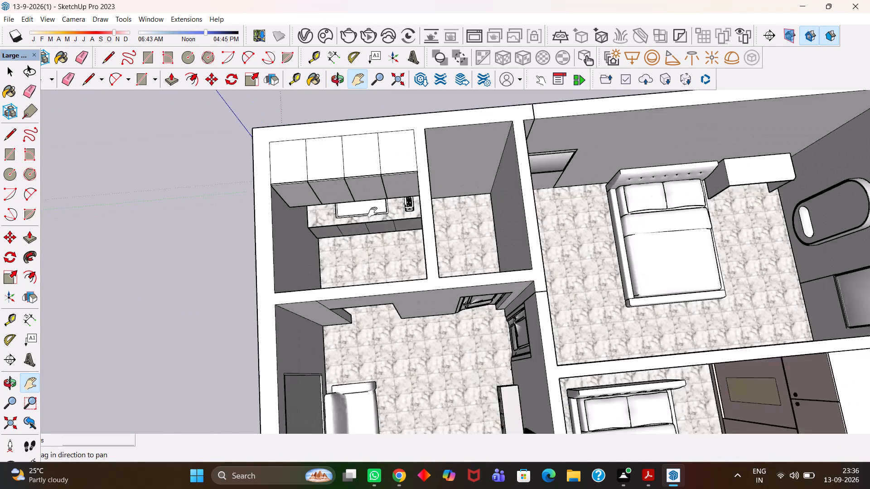
scroll(372, 212, "up", 6)
scroll(372, 212, "down", 20)
scroll(372, 212, "down", 6)
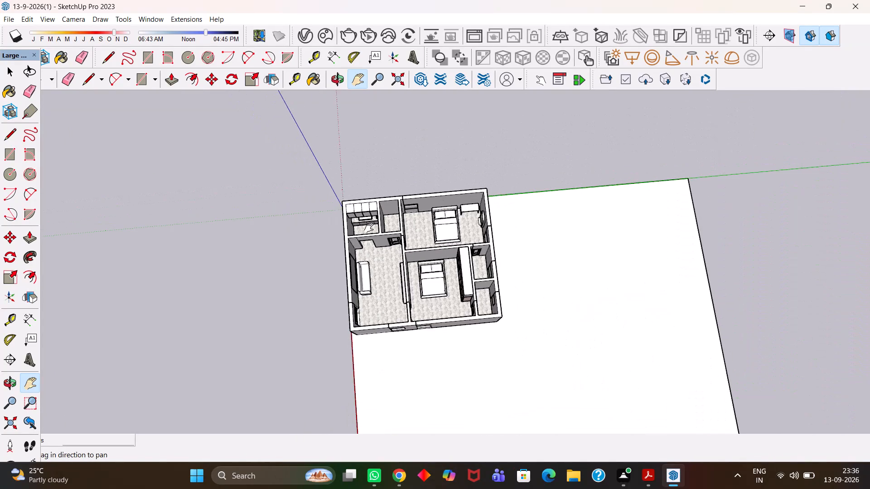
Examine the whole apartment and its surrounding ground face from the front and above.
scroll(369, 228, "down", 17)
scroll(301, 269, "up", 5)
middle_click_drag(286, 252, 608, 190)
scroll(598, 192, "up", 3)
key("h")
left_click_drag(427, 290, 520, 95)
left_click_drag(464, 177, 481, 143)
scroll(408, 182, "up", 3)
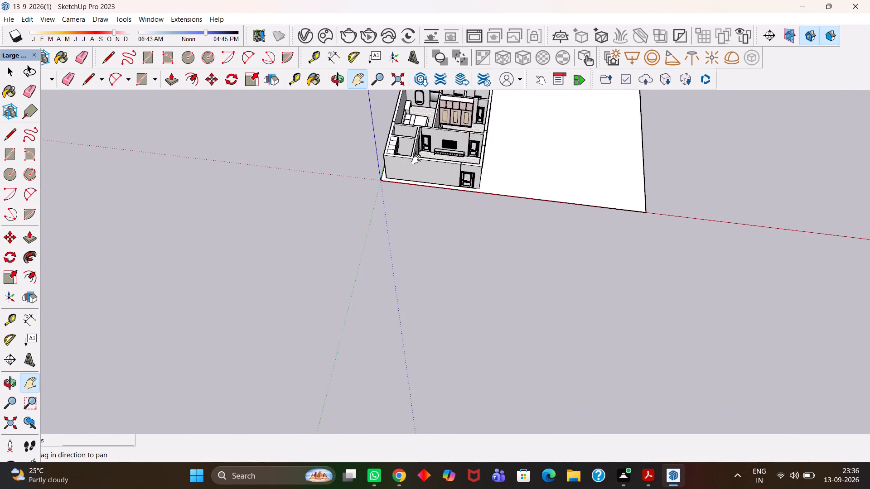
scroll(416, 159, "up", 3)
scroll(499, 254, "up", 2)
key("h")
left_click_drag(401, 122, 370, 237)
scroll(351, 224, "down", 5)
scroll(341, 206, "up", 3)
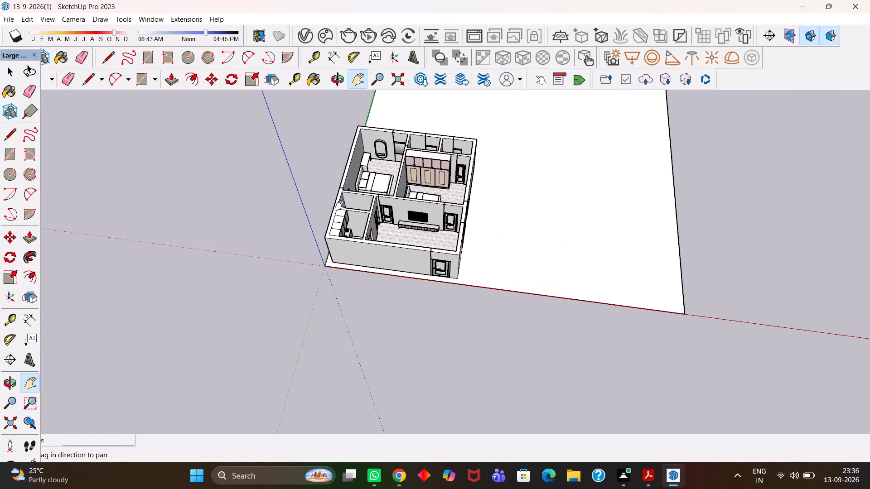
middle_click_drag(418, 316, 452, 339)
scroll(459, 340, "down", 3)
key("h")
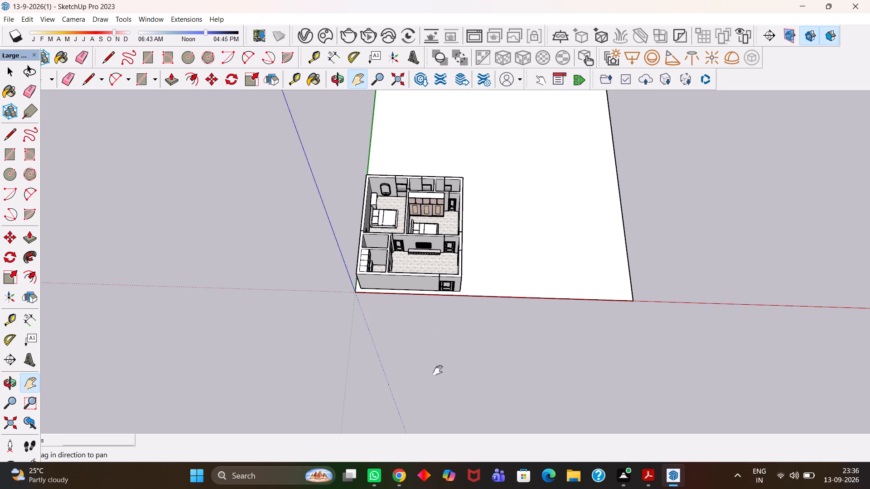
Draw two connected lines on the ground face from its red-axis edge to its green-axis edge, enclosing the apartment in a smaller rectangle.
scroll(441, 385, "up", 1)
middle_click_drag(395, 309, 400, 371)
scroll(400, 371, "up", 1)
left_click_drag(391, 210, 400, 283)
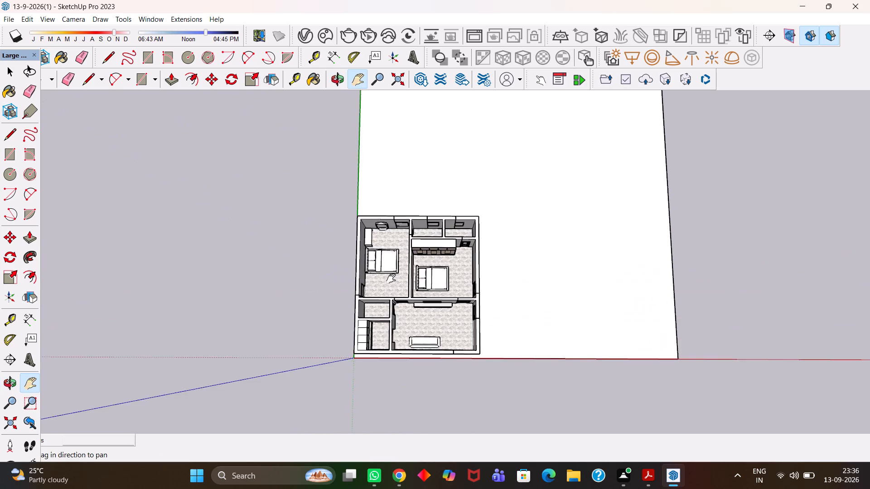
scroll(384, 281, "down", 4)
scroll(387, 309, "up", 4)
scroll(406, 315, "down", 4)
key("h")
middle_click(402, 304)
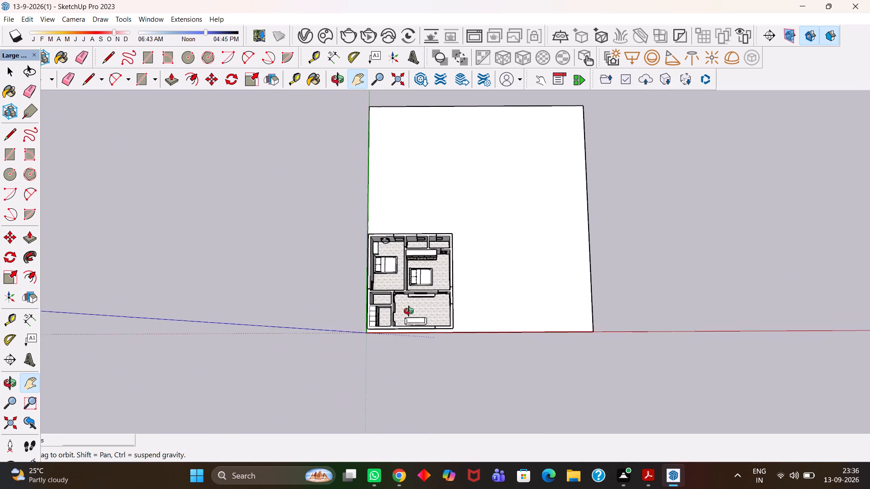
scroll(424, 320, "up", 2)
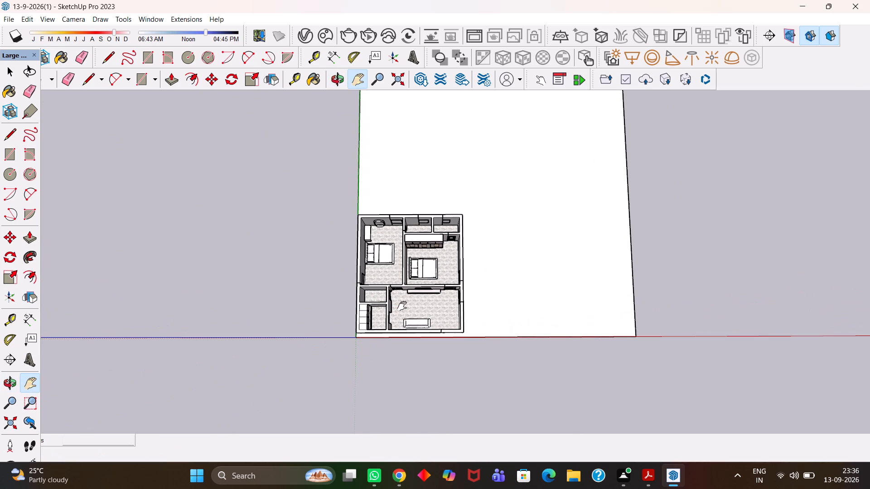
key("l")
left_click(540, 339)
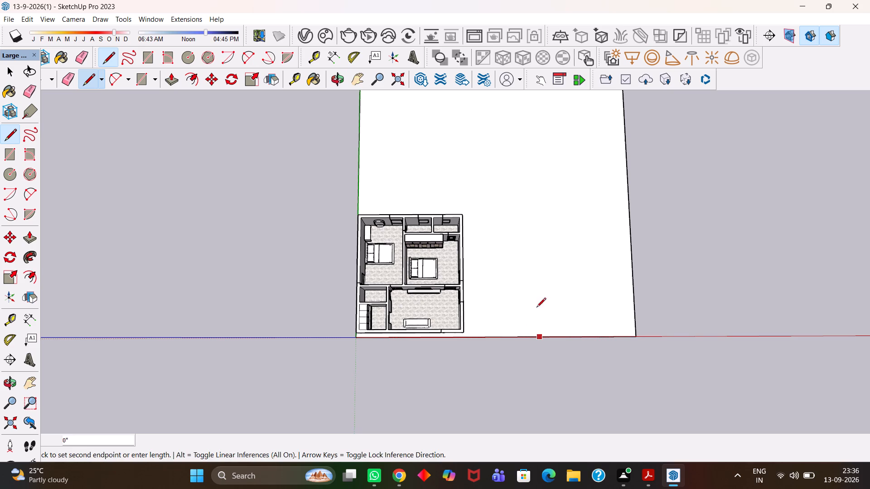
left_click(536, 168)
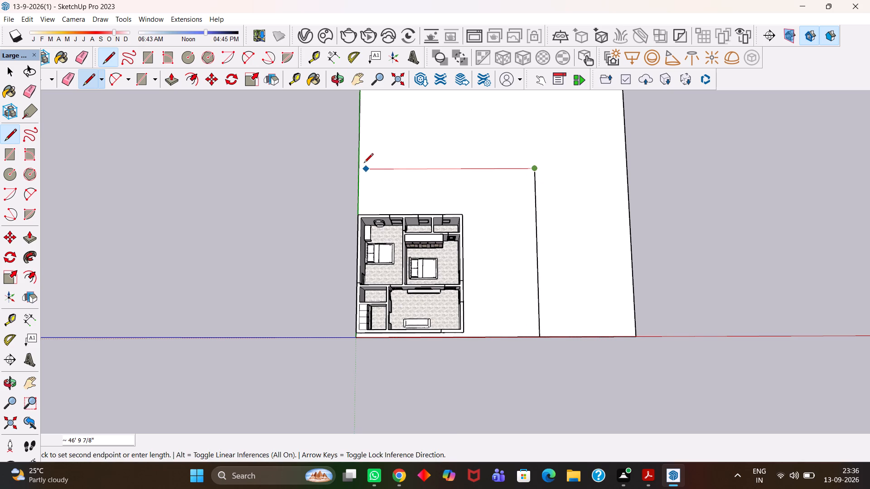
left_click(360, 163)
Erase the ground face's outer edges beyond the two new lines, leaving only the smaller rectangle around the apartment.
scroll(360, 163, "down", 5)
key("e")
left_click_drag(341, 145, 530, 229)
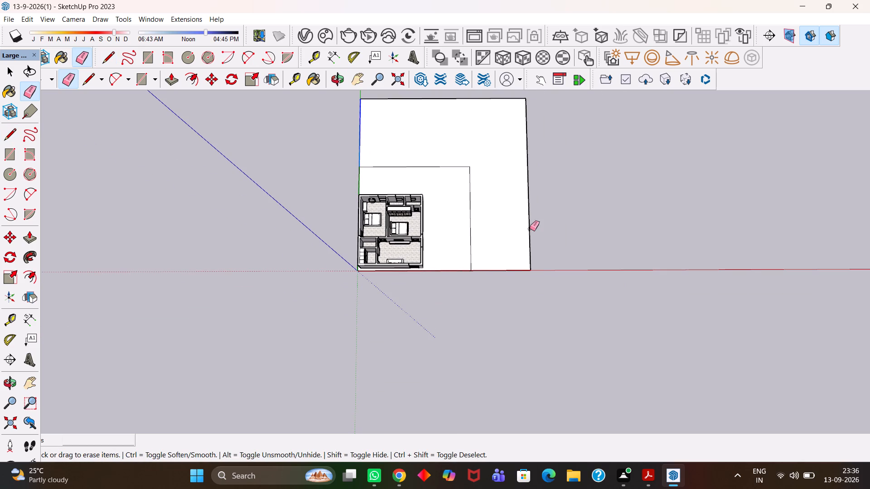
left_click_drag(530, 229, 536, 292)
left_click_drag(457, 98, 452, 94)
scroll(452, 257, "up", 2)
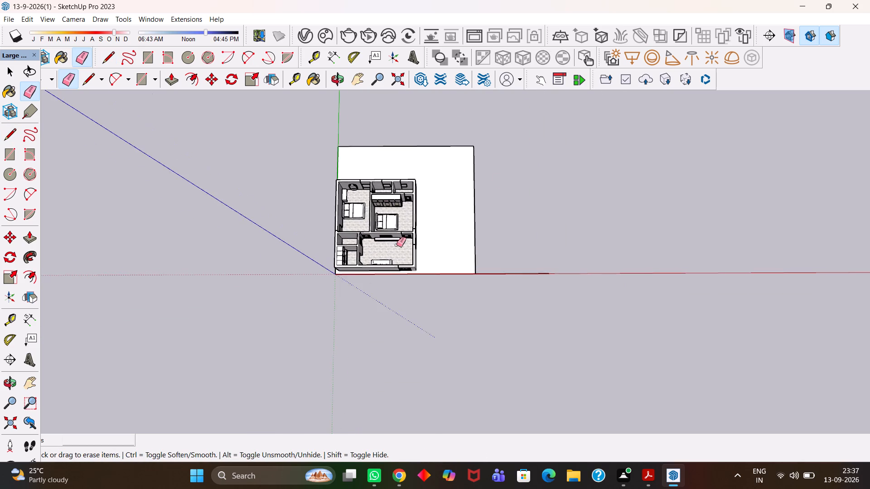
scroll(395, 244, "up", 7)
Save the apartment model.
key("h")
key("ctrl+s")
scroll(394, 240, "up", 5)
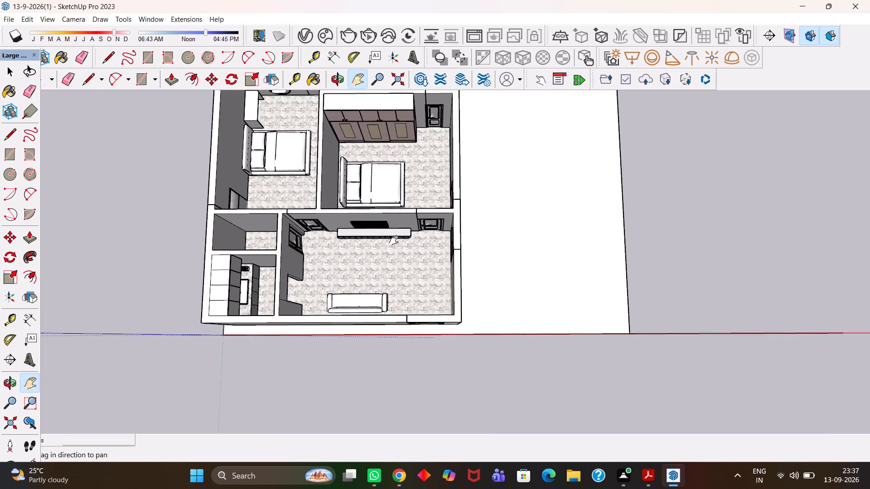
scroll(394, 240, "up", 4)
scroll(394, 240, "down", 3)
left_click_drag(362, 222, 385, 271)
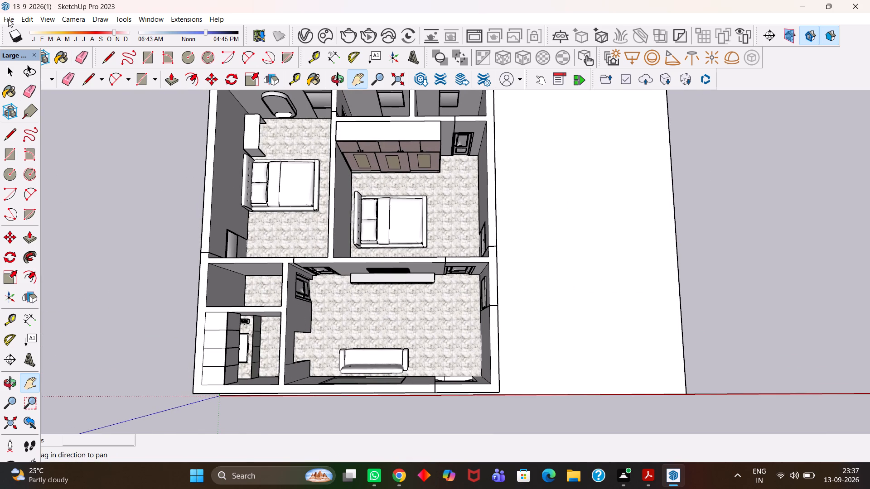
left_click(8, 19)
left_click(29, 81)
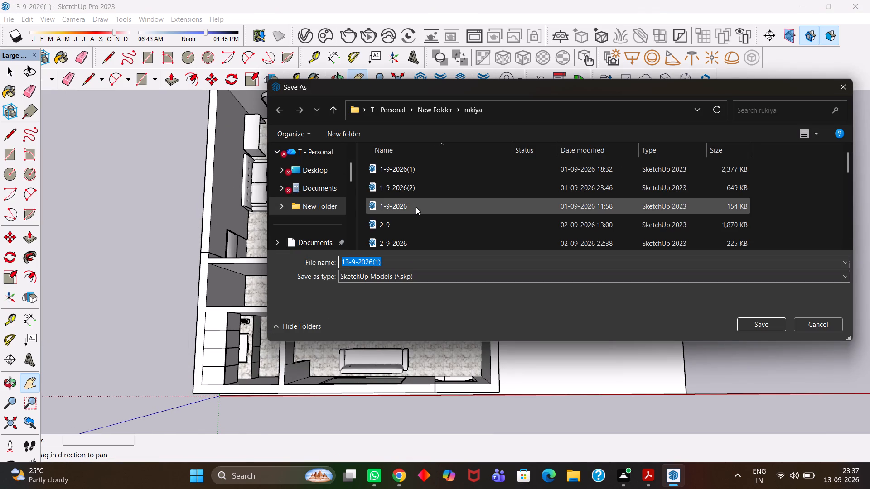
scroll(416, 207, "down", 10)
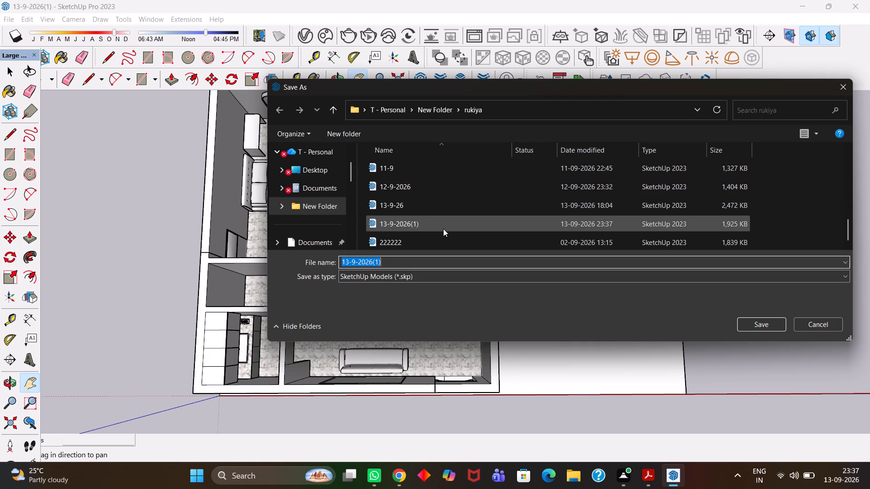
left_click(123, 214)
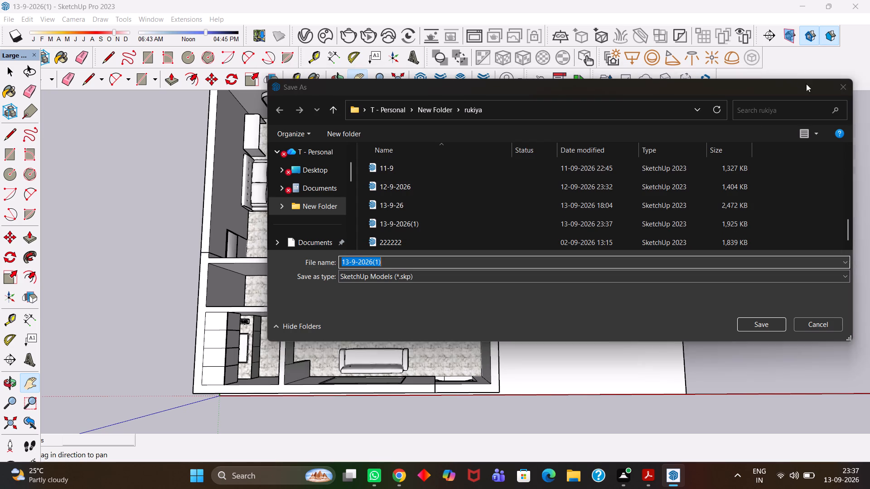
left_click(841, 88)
Examine the furnished apartment layout and the trimmed ground face from above.
scroll(459, 269, "up", 1)
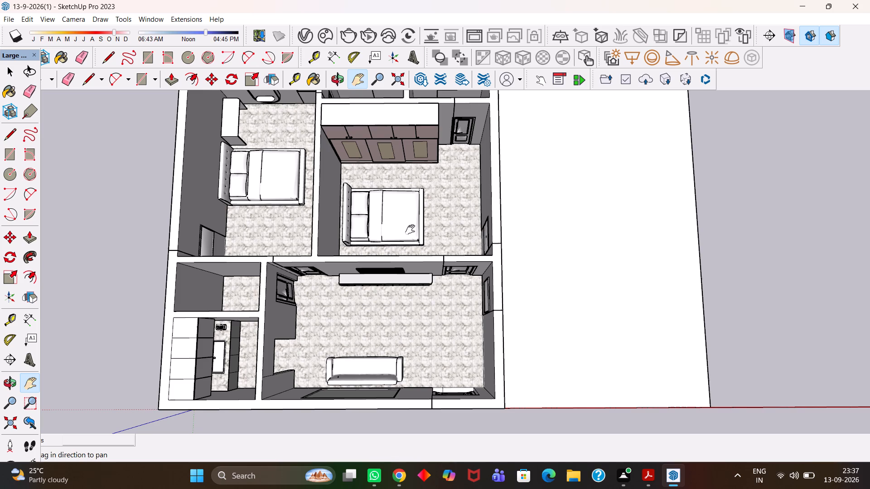
scroll(410, 230, "down", 4)
scroll(408, 260, "up", 4)
scroll(408, 260, "down", 8)
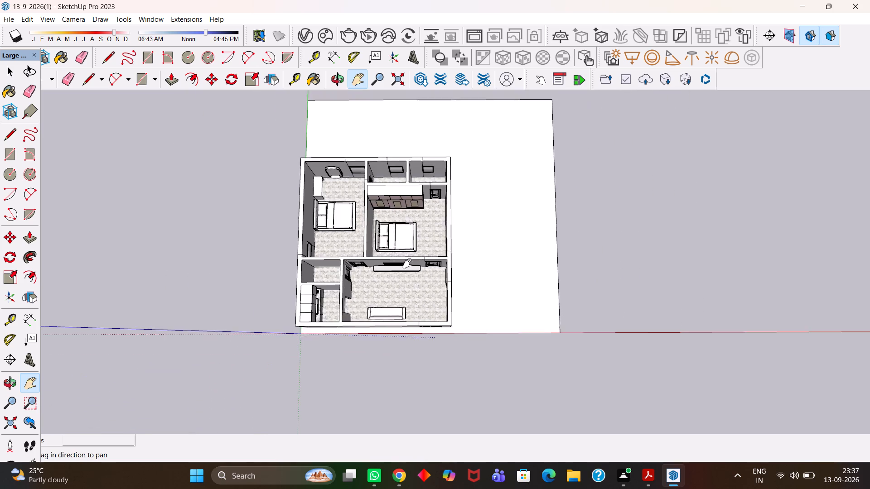
scroll(407, 265, "up", 6)
left_click_drag(393, 291, 460, 309)
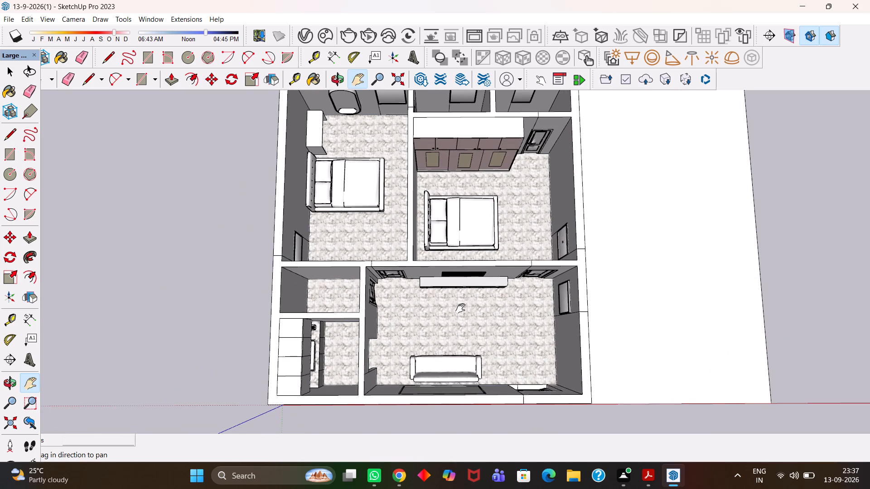
scroll(460, 308, "down", 1)
scroll(460, 308, "up", 1)
Save the apartment model.
key("ctrl+s")
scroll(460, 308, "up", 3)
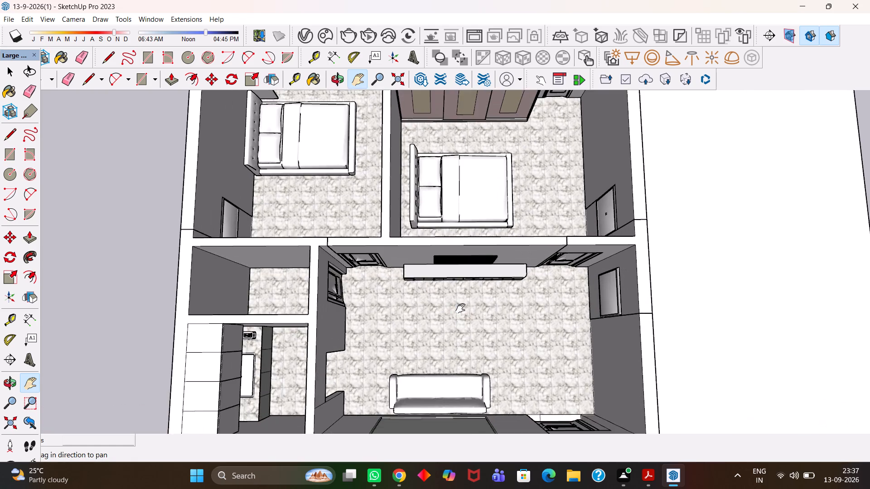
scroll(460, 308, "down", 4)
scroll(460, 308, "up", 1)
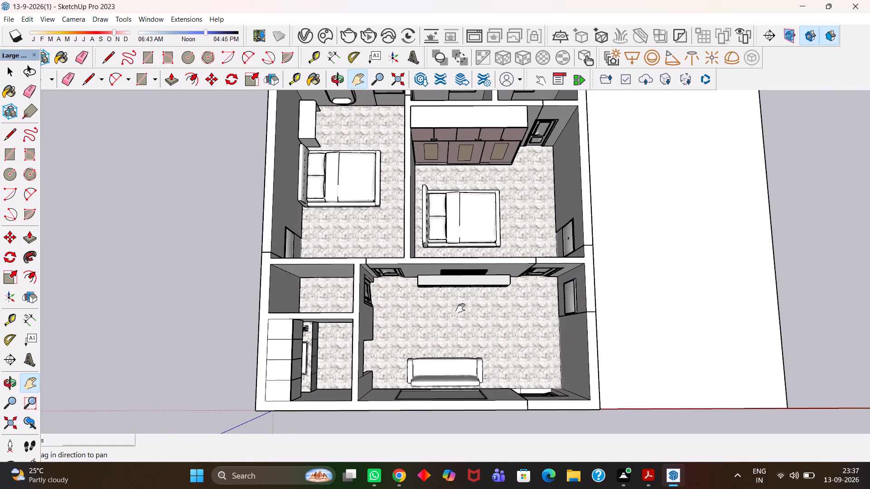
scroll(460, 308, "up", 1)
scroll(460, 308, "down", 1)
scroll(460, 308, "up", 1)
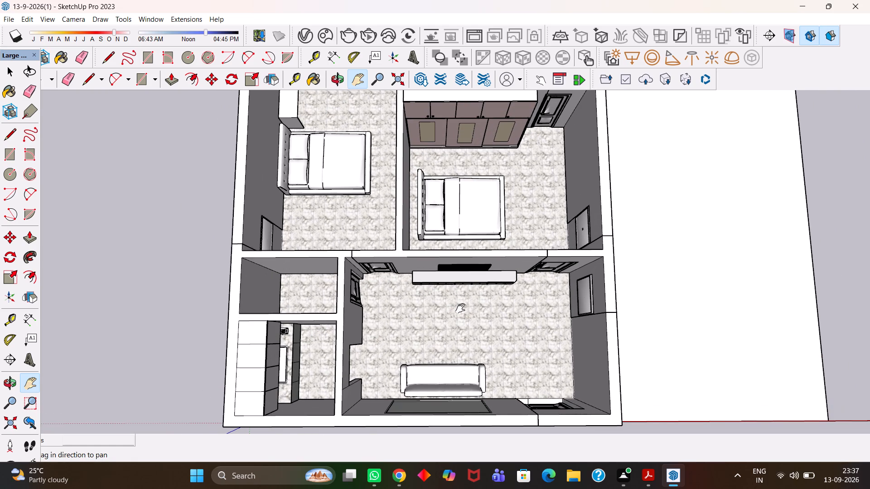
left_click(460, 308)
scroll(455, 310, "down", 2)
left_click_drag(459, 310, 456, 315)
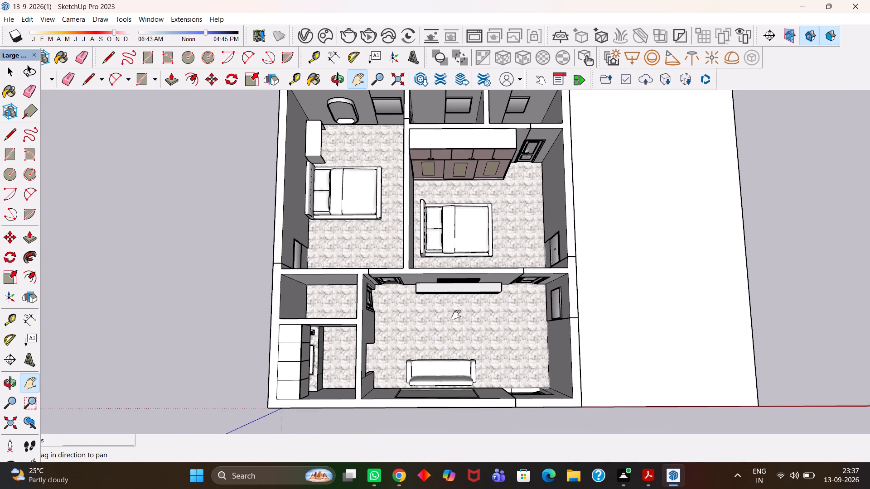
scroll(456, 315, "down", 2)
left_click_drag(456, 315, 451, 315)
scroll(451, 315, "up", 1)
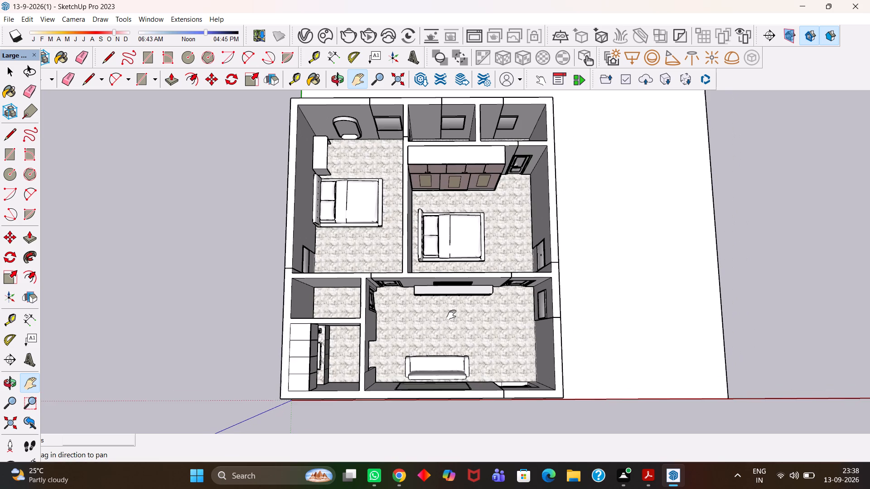
Print the overhead view of the whole furnished apartment with Microsoft Print to PDF, using one copy.
left_click(457, 327)
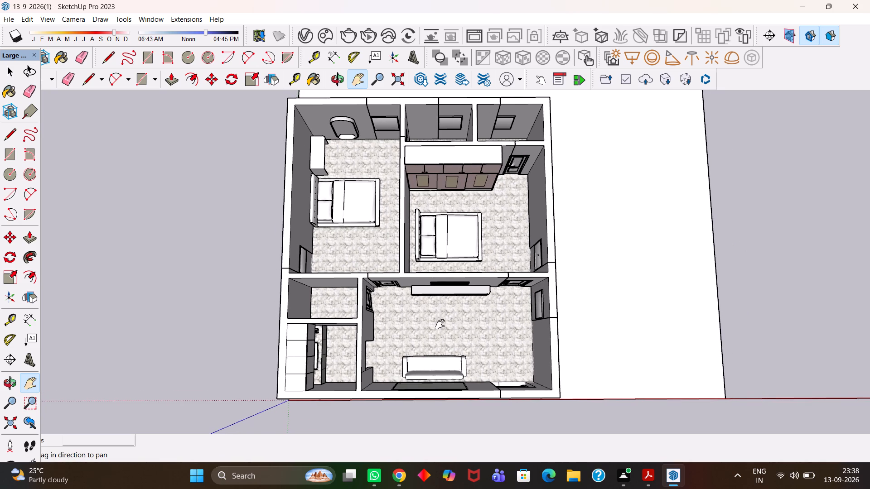
left_click_drag(440, 324, 441, 340)
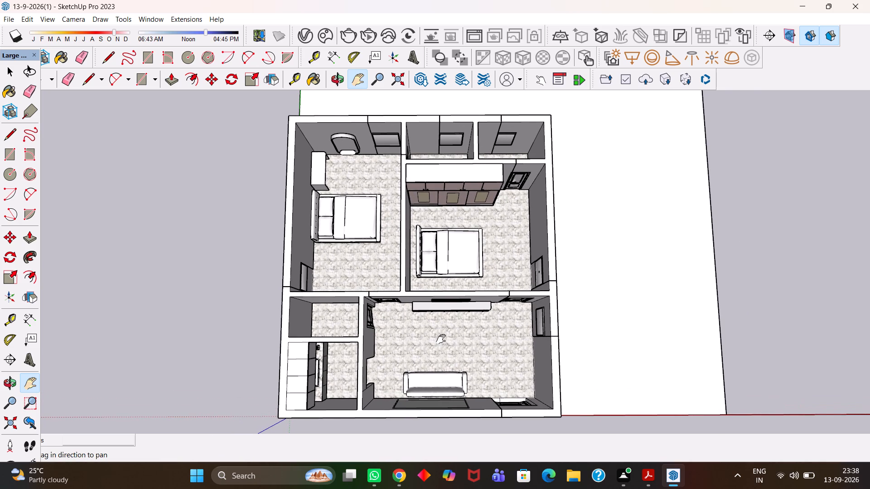
left_click(5, 10)
left_click(60, 148)
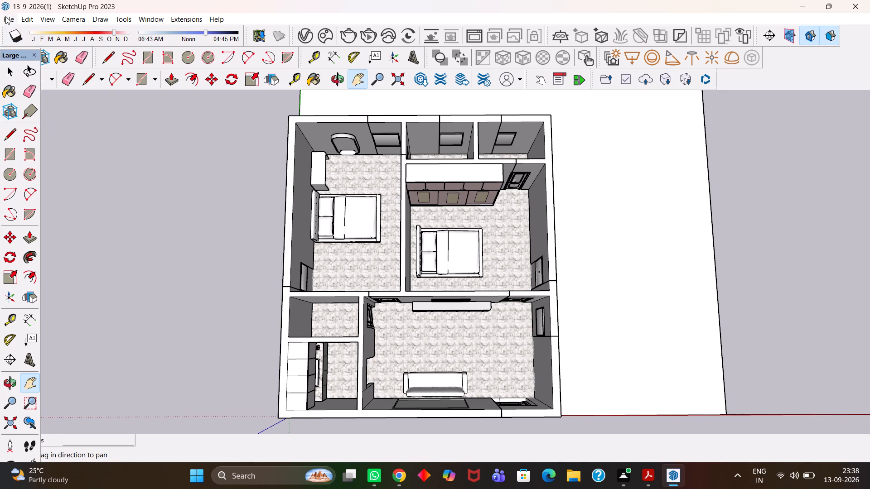
left_click(5, 16)
left_click(34, 236)
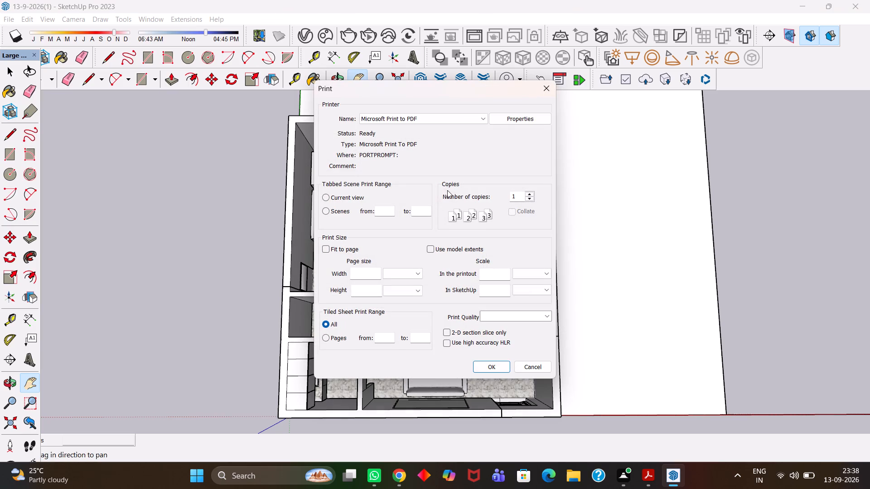
left_click(483, 368)
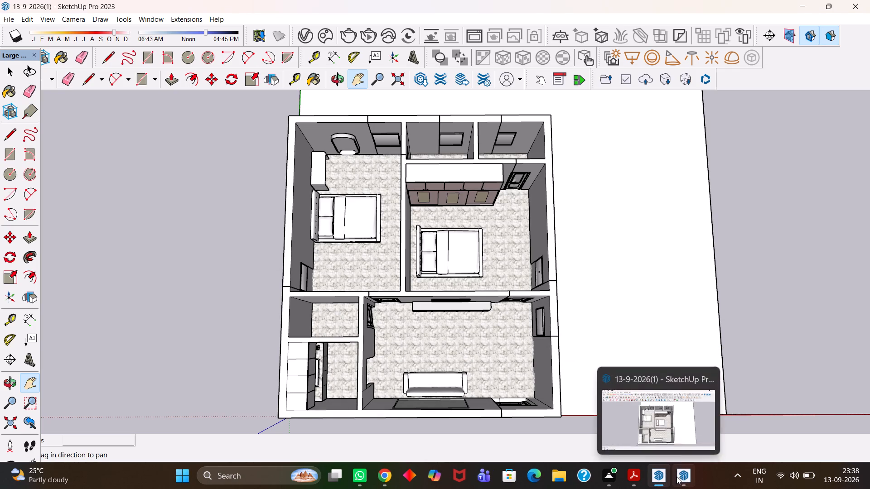
Save the print output as a PDF document named 13-9-2026,,,,,, in the current folder.
left_click(676, 427)
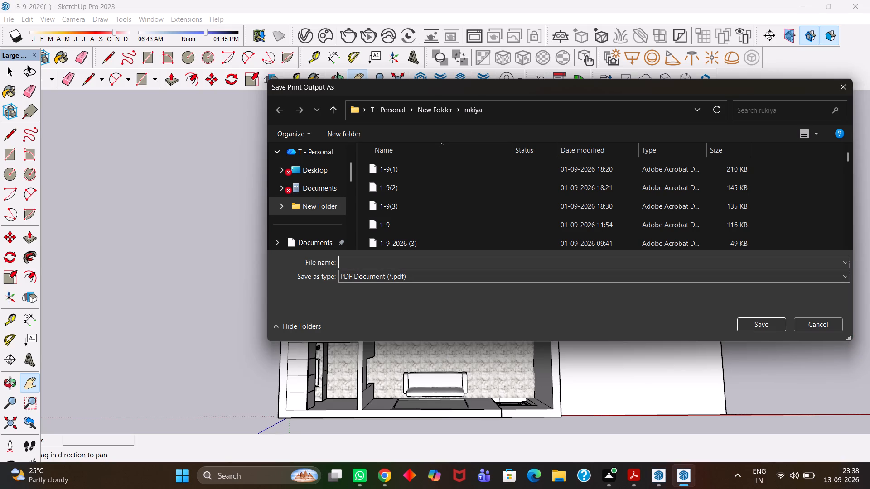
type("13")
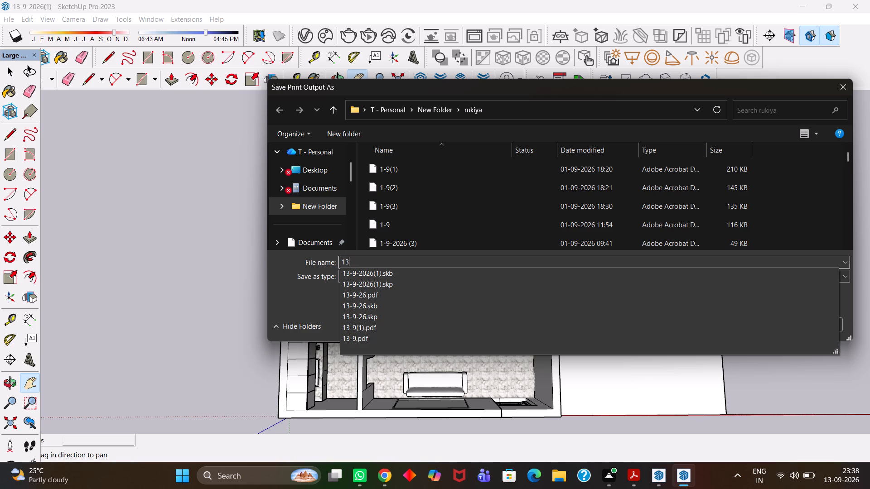
key("minus")
key("9")
type("-2026")
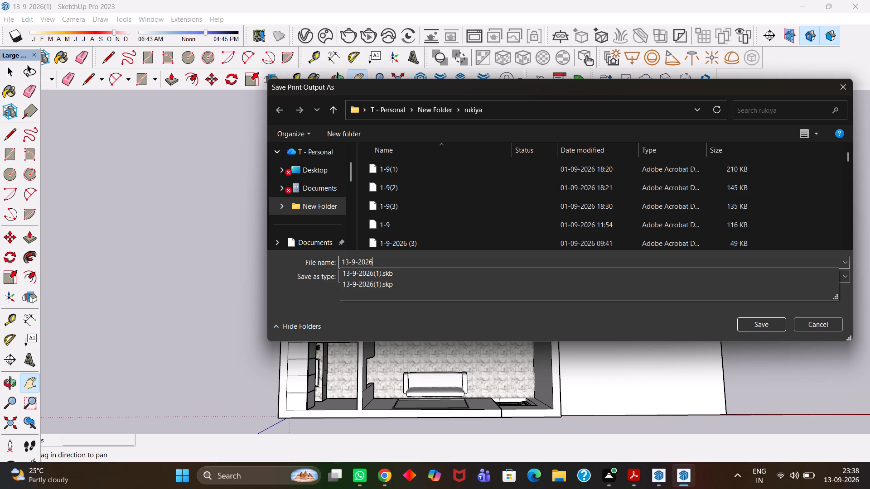
type(",,,,,,")
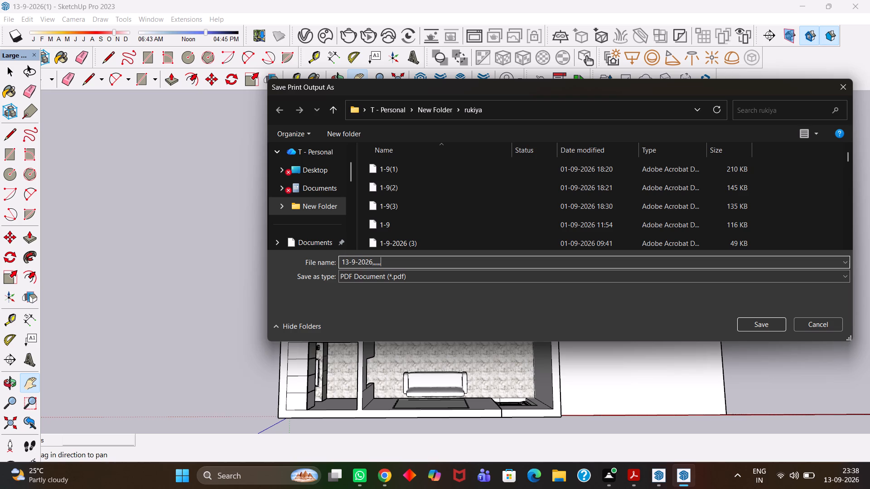
scroll(437, 229, "down", 4)
key("Return")
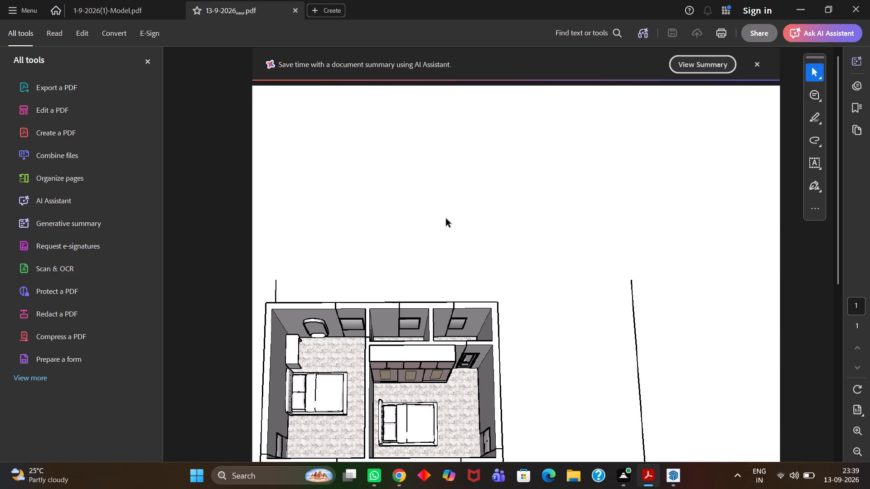
Check the apartment view on the printed PDF page in Adobe Acrobat and return to SketchUp.
scroll(429, 218, "down", 8)
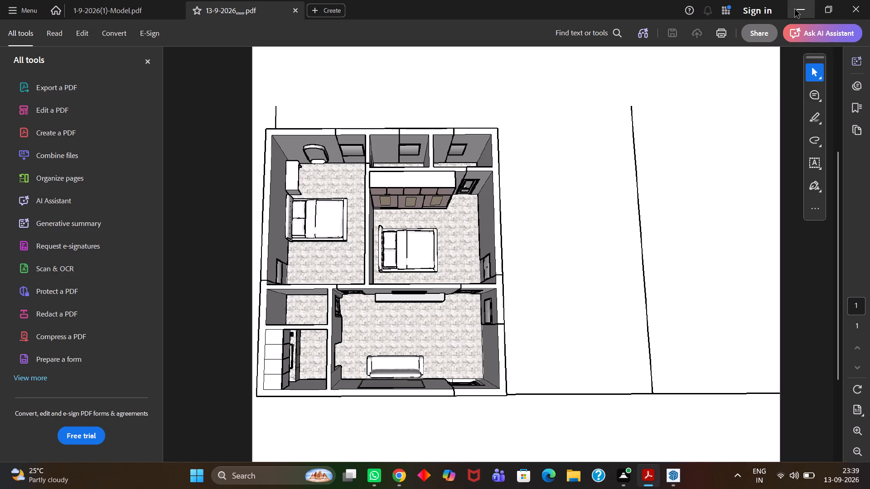
left_click(795, 10)
Save the apartment model.
scroll(464, 260, "up", 4)
scroll(464, 260, "down", 1)
left_click_drag(465, 265, 450, 193)
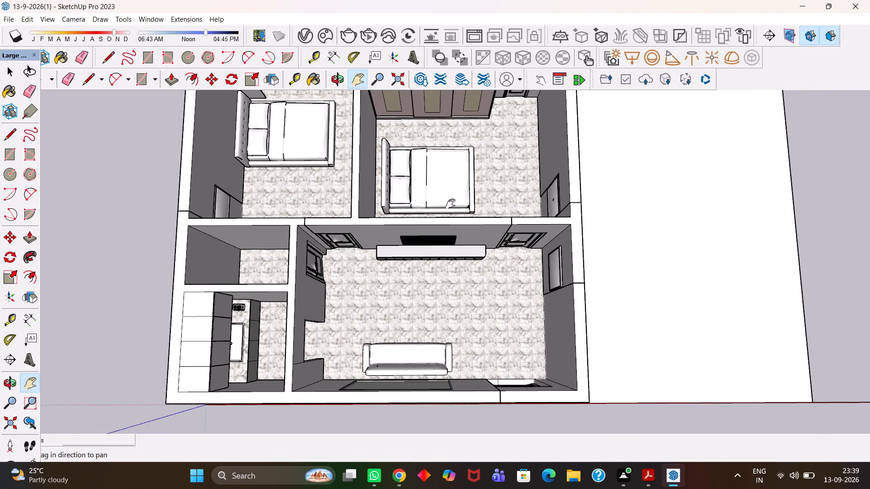
scroll(450, 204, "up", 3)
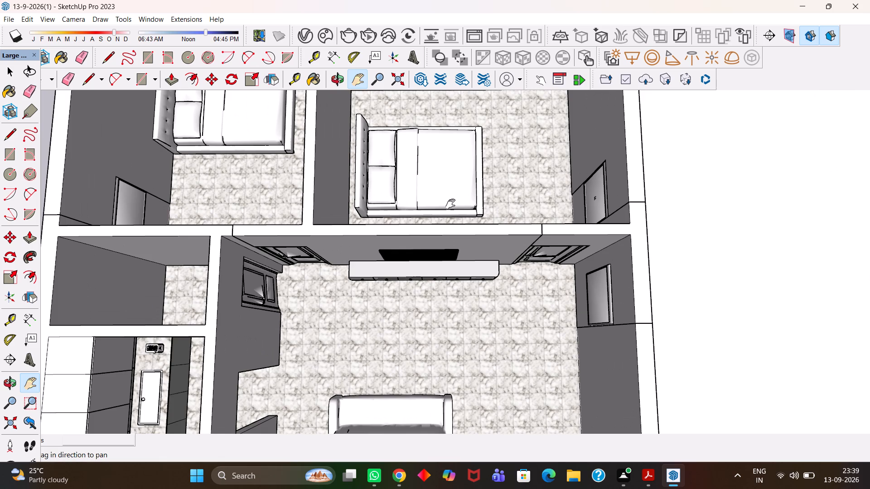
scroll(450, 204, "up", 1)
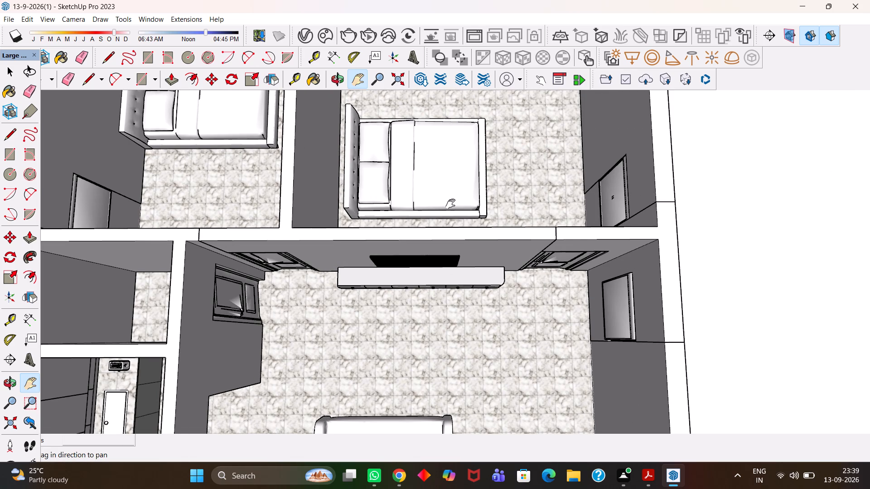
key("ctrl+s")
Examine the living room, bedrooms, kitchen and surrounding ground face of the apartment from above.
scroll(450, 204, "up", 1)
scroll(450, 204, "down", 4)
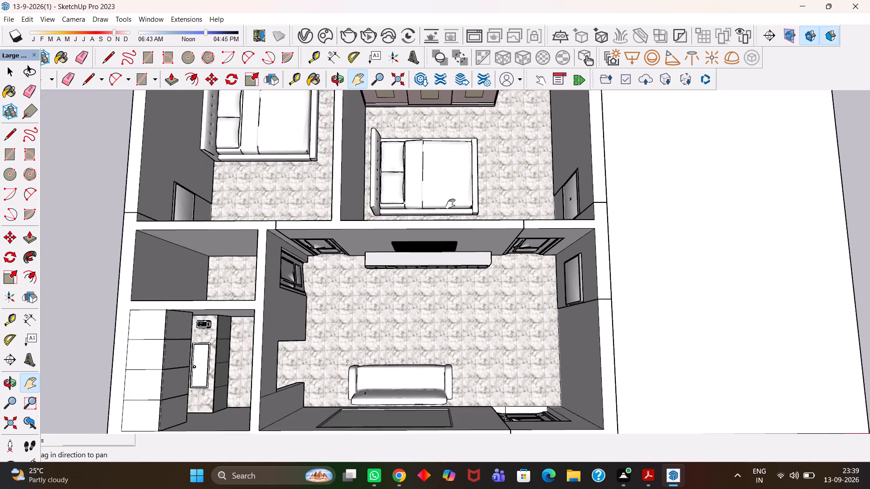
scroll(450, 204, "down", 5)
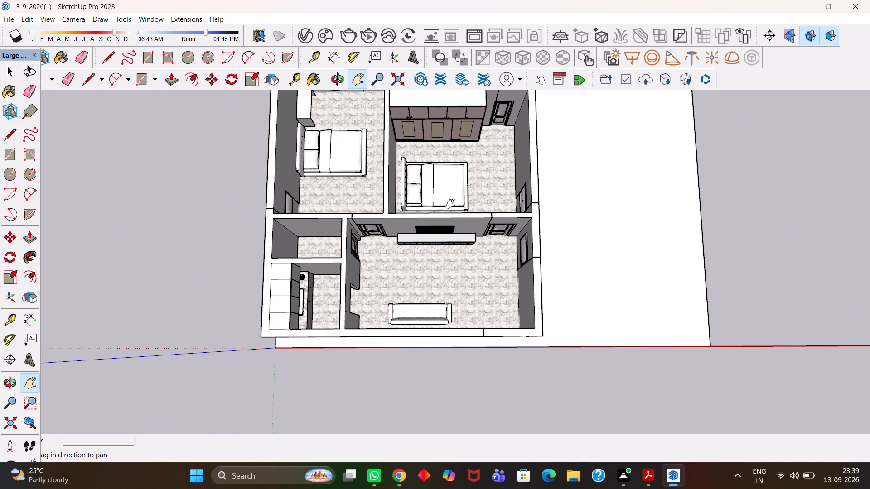
scroll(450, 204, "down", 3)
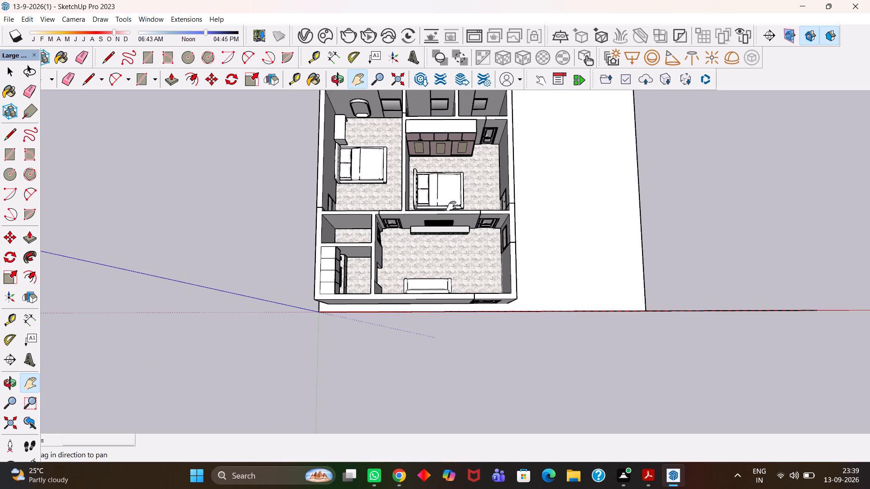
scroll(451, 206, "up", 1)
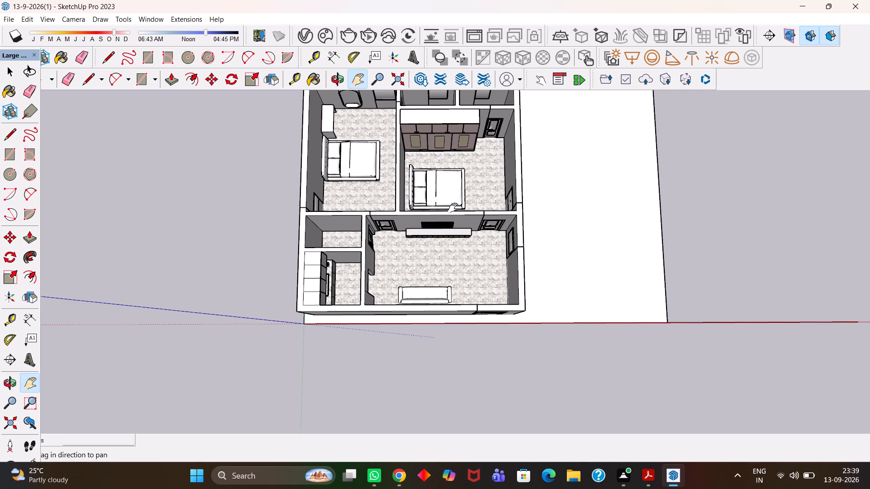
scroll(453, 208, "up", 9)
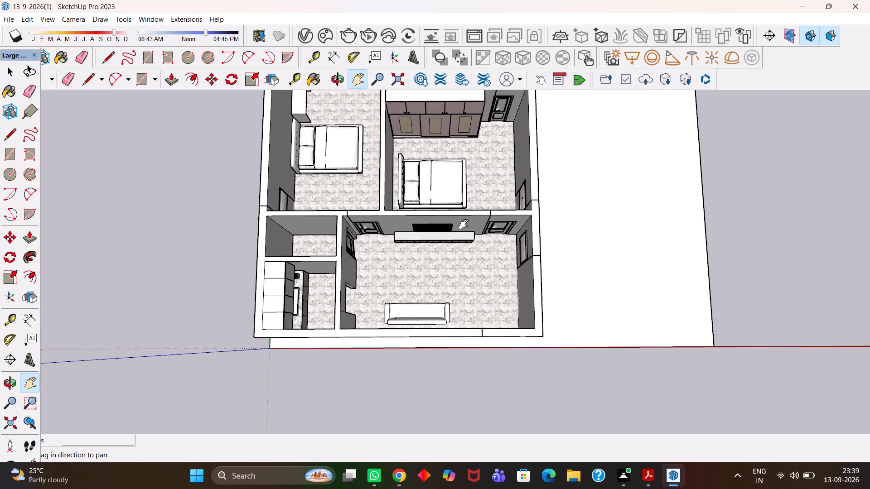
scroll(464, 224, "up", 4)
scroll(463, 225, "down", 4)
left_click_drag(456, 217, 472, 280)
scroll(470, 276, "down", 4)
scroll(470, 276, "up", 2)
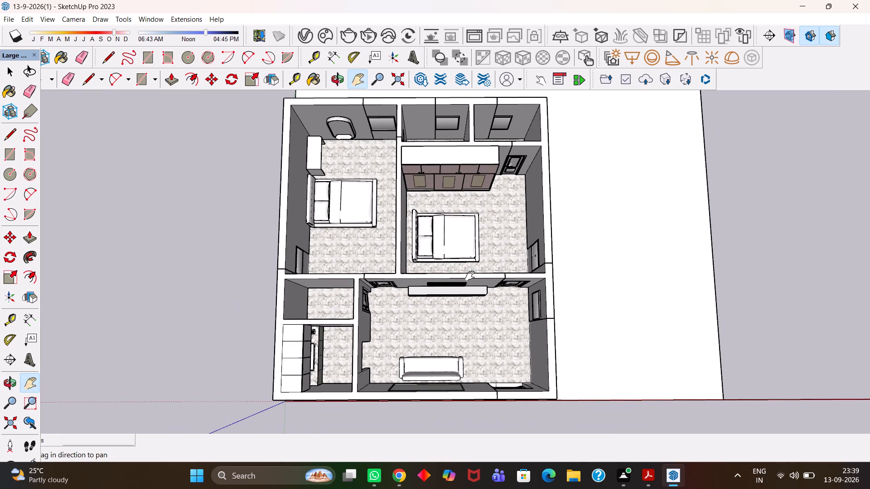
Save the apartment model.
key("ctrl+s")
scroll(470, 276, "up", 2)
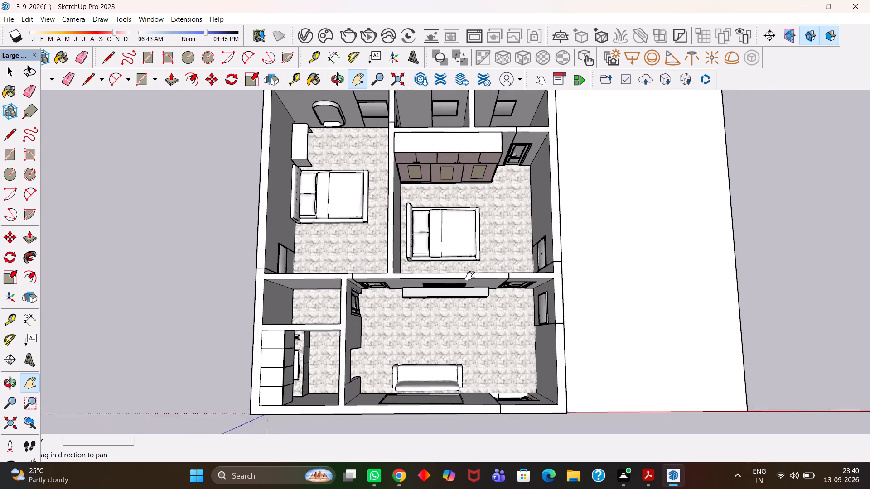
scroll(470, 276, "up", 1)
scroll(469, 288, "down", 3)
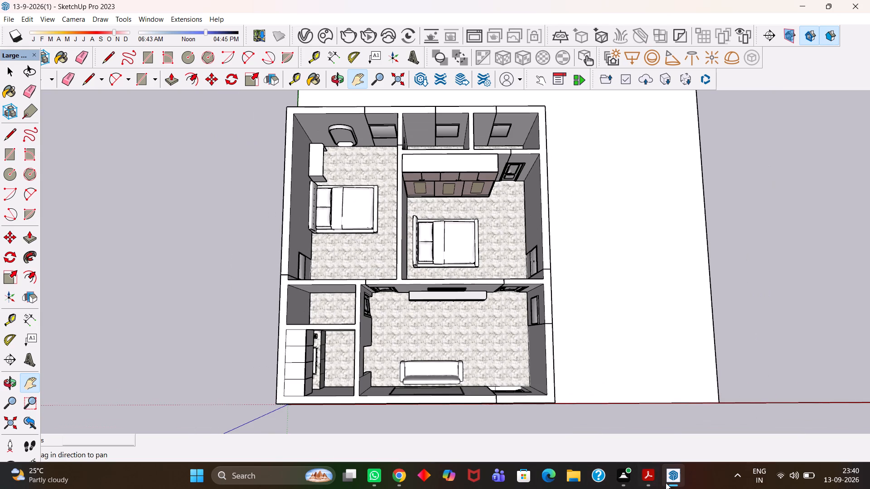